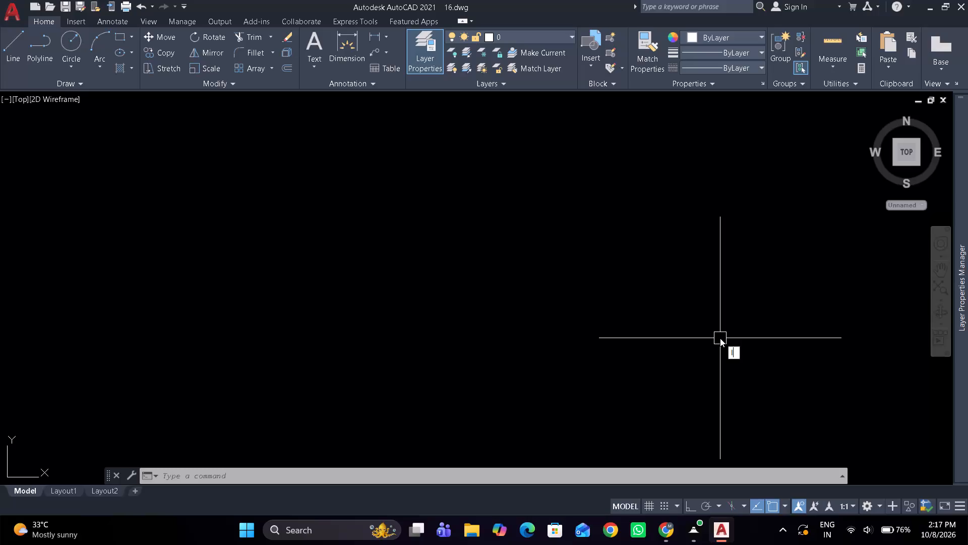
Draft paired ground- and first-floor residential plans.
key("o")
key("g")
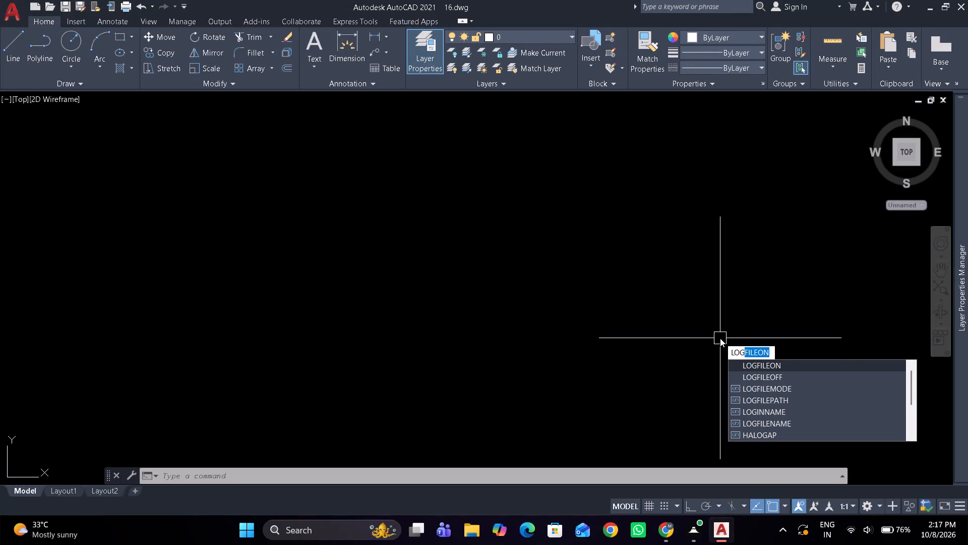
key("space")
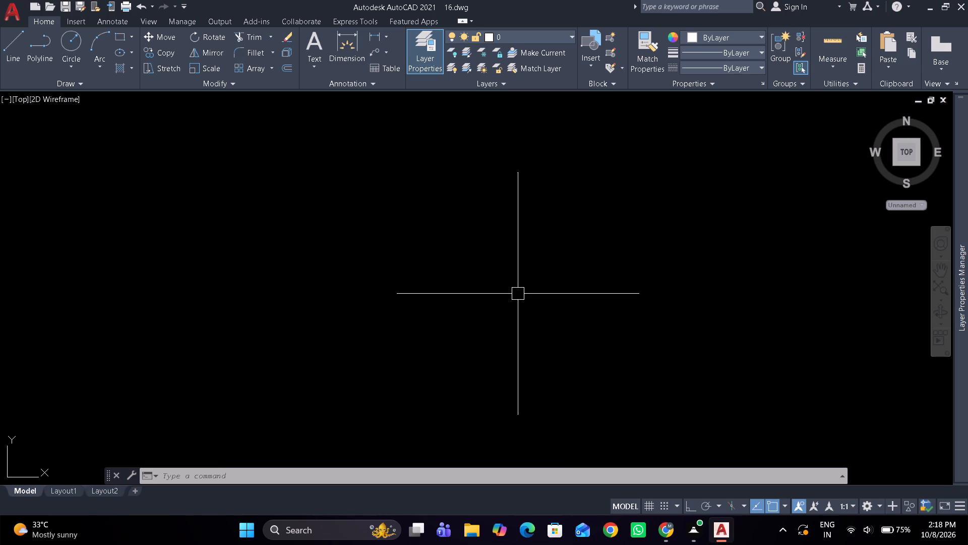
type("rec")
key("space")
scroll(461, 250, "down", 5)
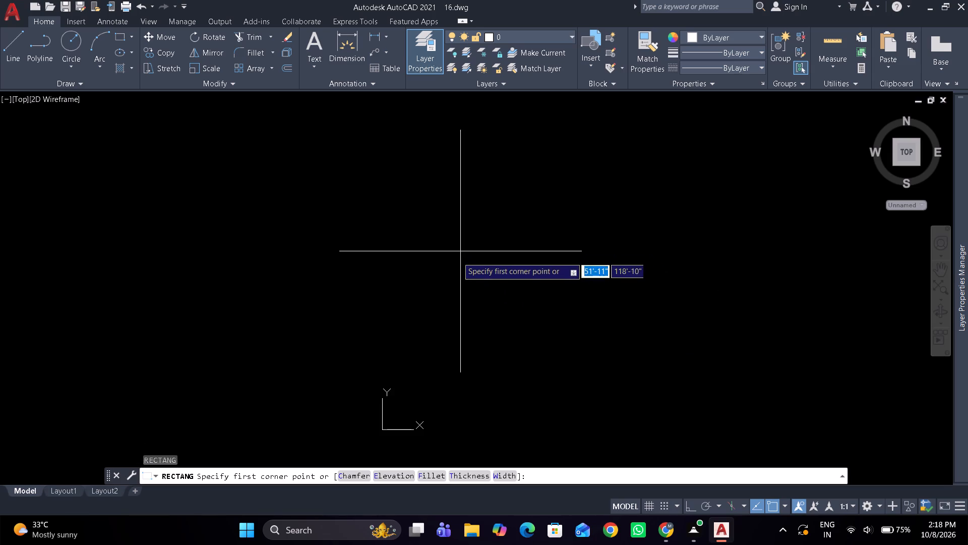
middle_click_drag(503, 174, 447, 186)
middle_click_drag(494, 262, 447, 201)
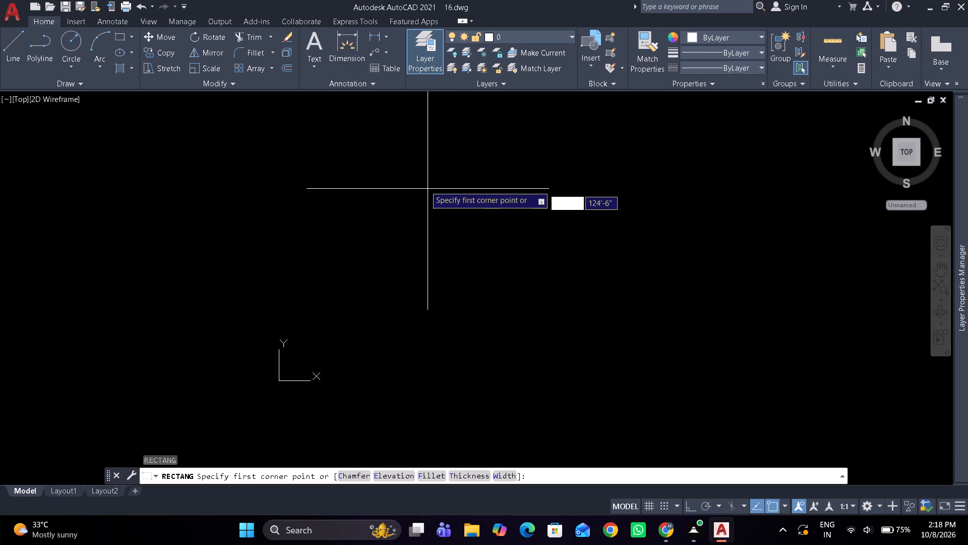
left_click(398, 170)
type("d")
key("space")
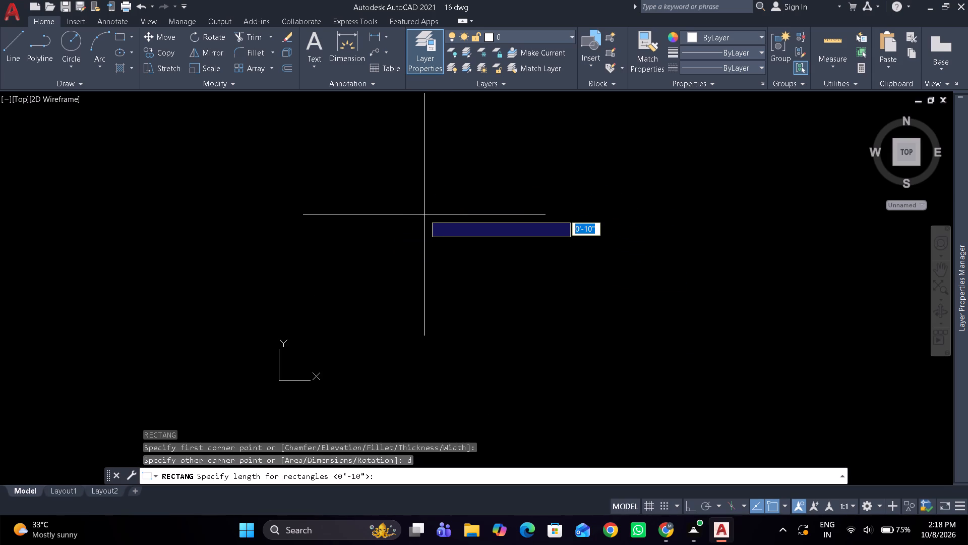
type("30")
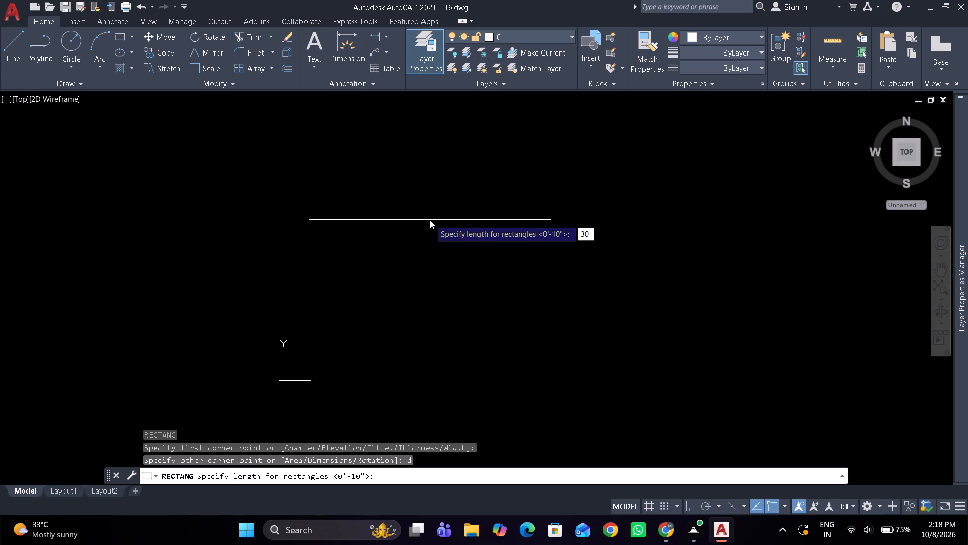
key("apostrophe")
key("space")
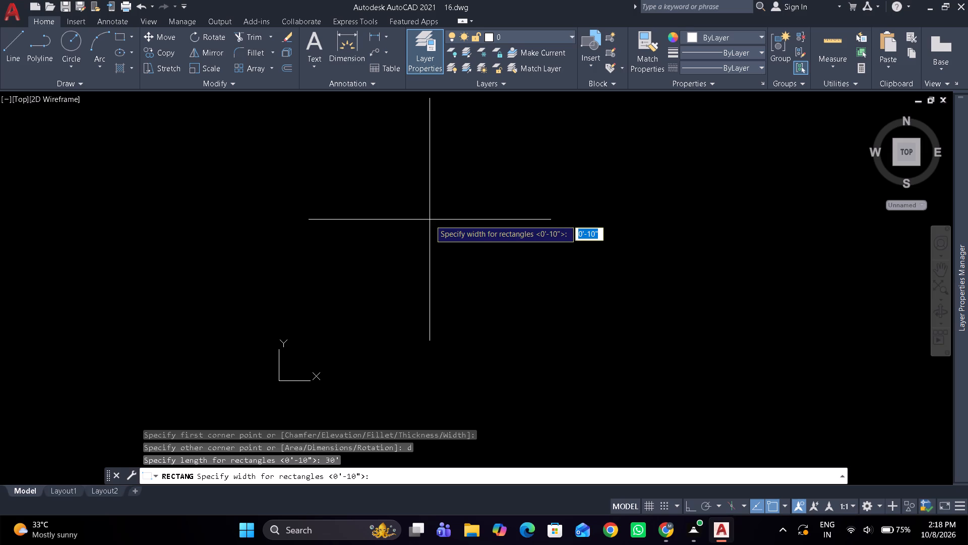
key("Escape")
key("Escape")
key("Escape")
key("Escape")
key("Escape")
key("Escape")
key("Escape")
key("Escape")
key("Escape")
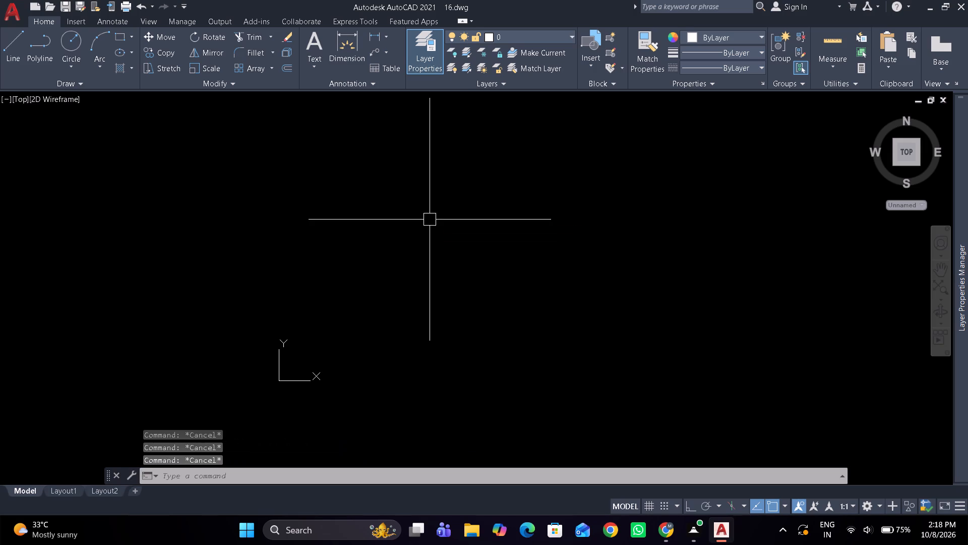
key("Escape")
Draw a rectangle by dimensions, 7'5" long and 6' wide, in the empty drawing area.
type("rec")
key("space")
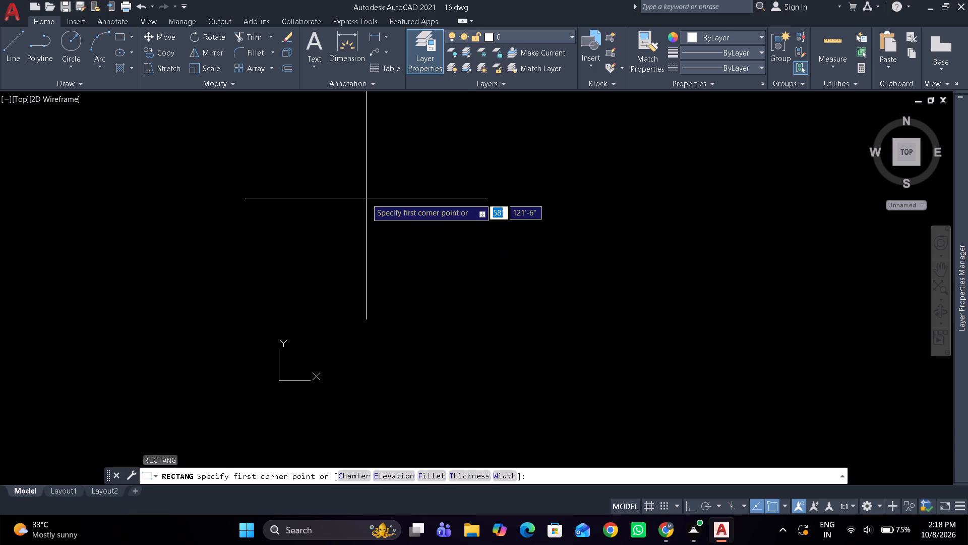
left_click(357, 189)
type("d")
key("space")
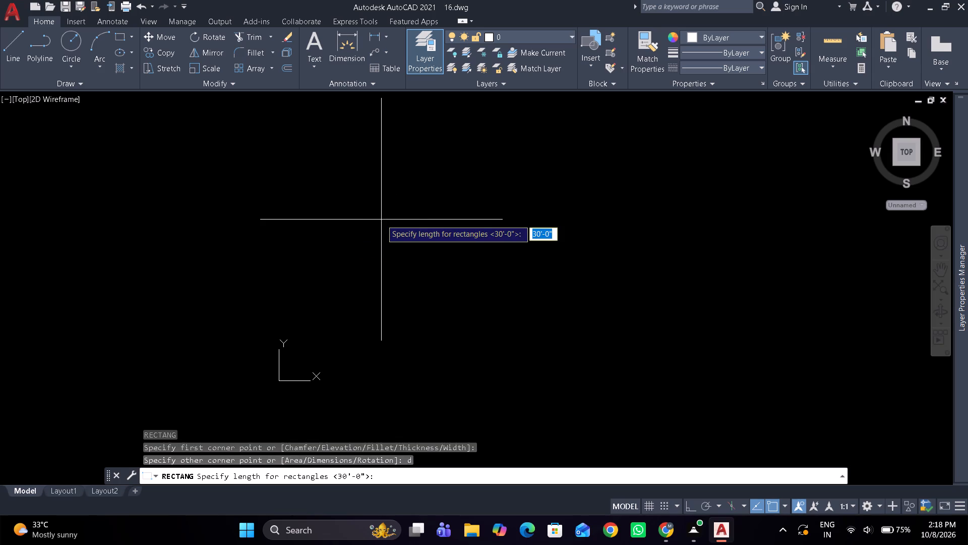
key("7")
key("apostrophe")
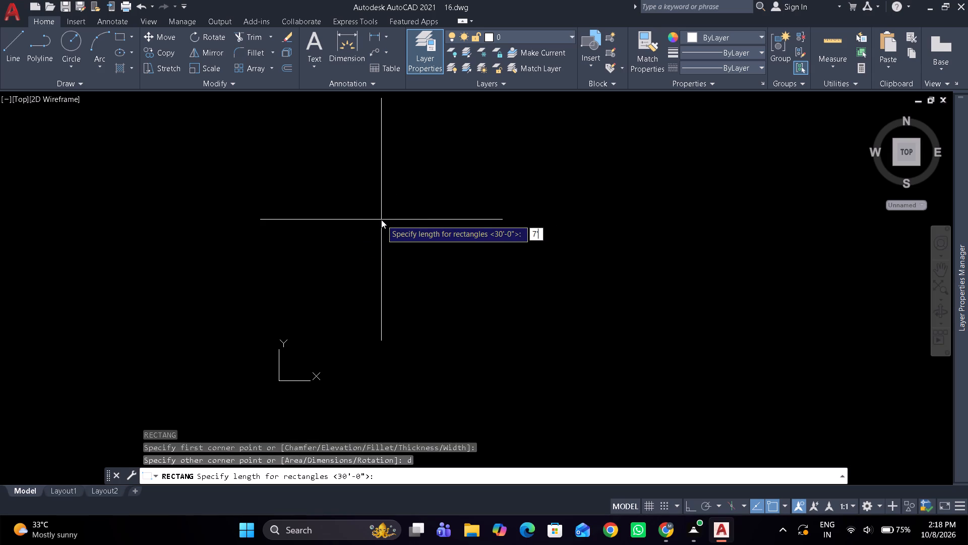
type("5\"")
key("Return")
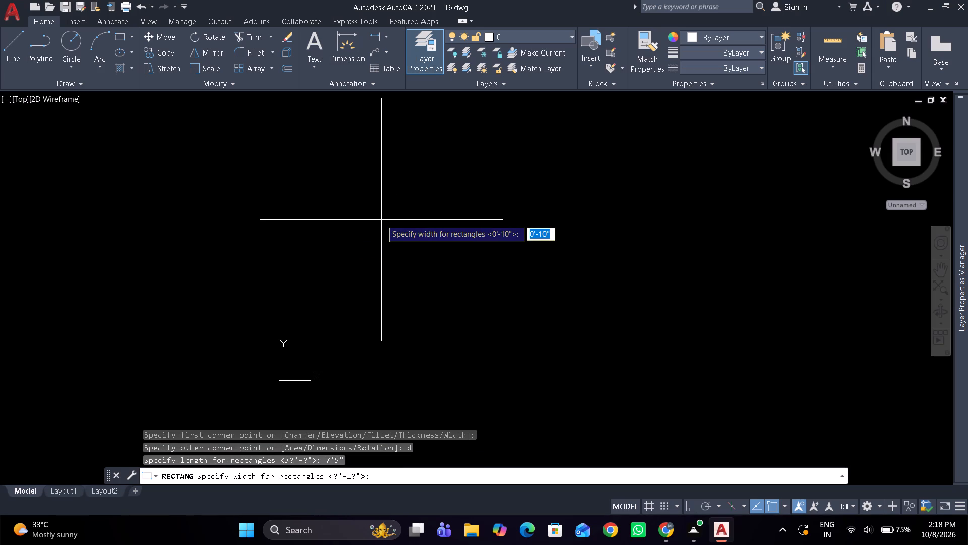
key("6")
key("apostrophe")
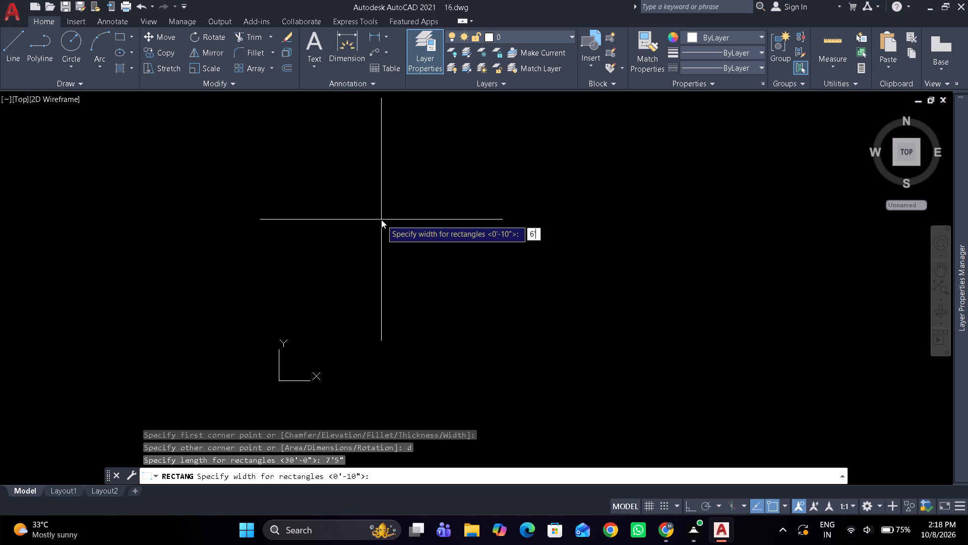
key("space")
scroll(369, 213, "up", 5)
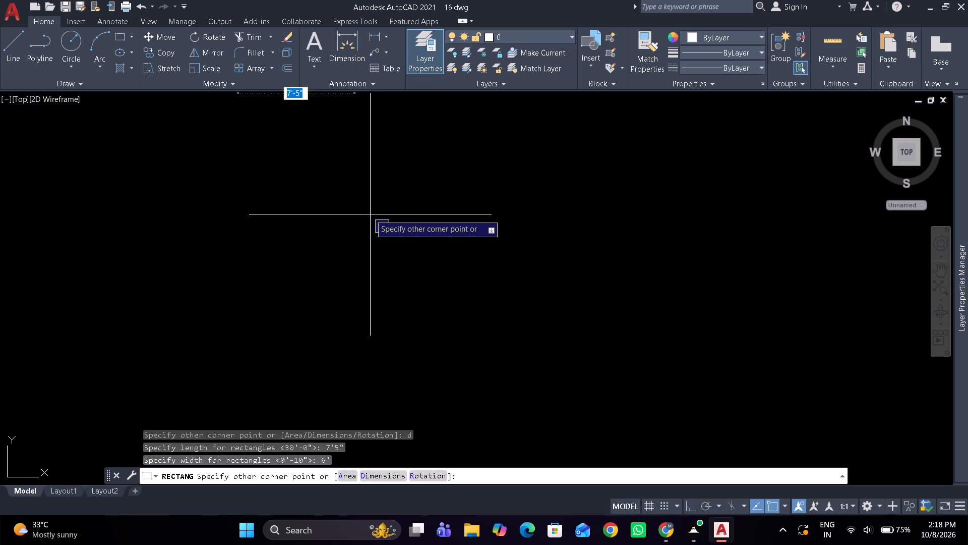
middle_click_drag(370, 214, 451, 421)
scroll(417, 292, "up", 2)
middle_click_drag(421, 300, 453, 365)
scroll(480, 343, "up", 1)
scroll(487, 341, "down", 2)
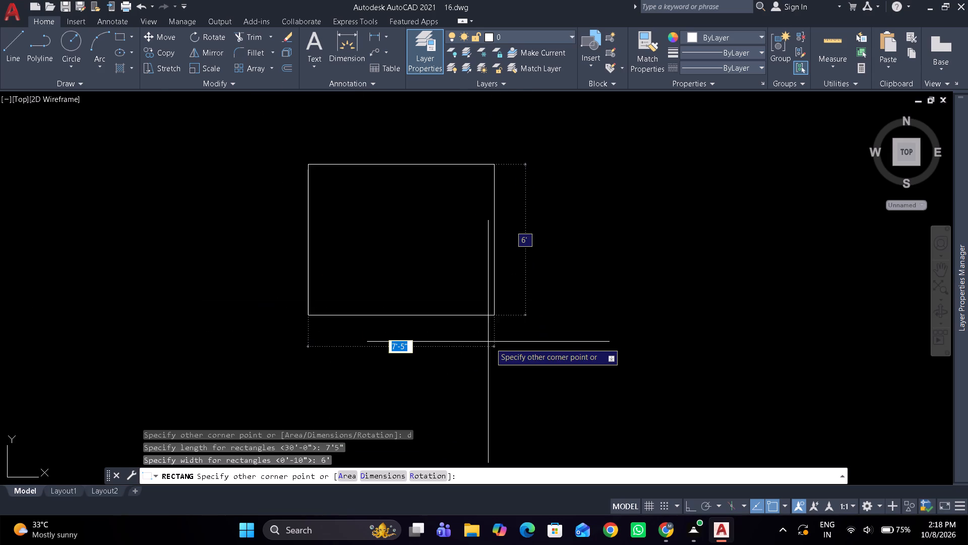
left_click(503, 348)
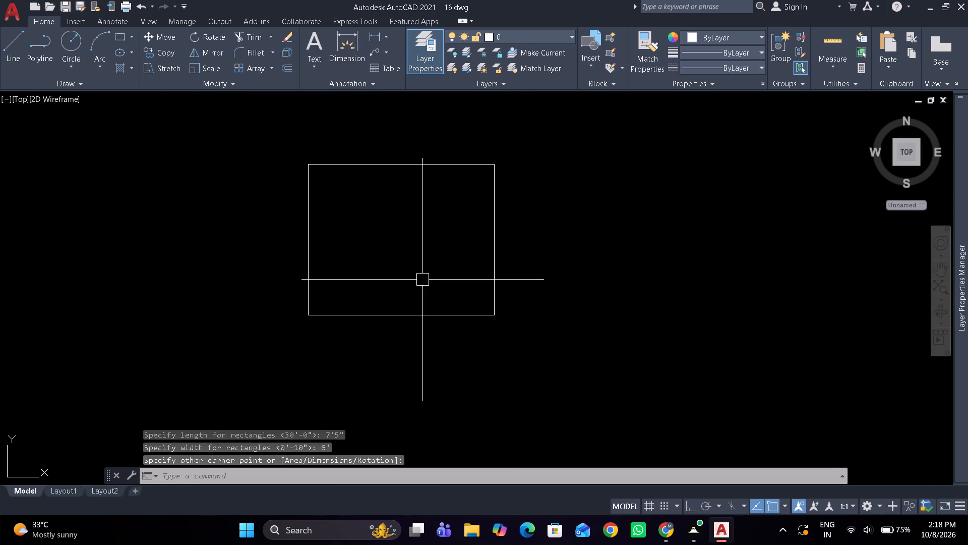
Explode the rectangle into separate lines.
type("o 9")
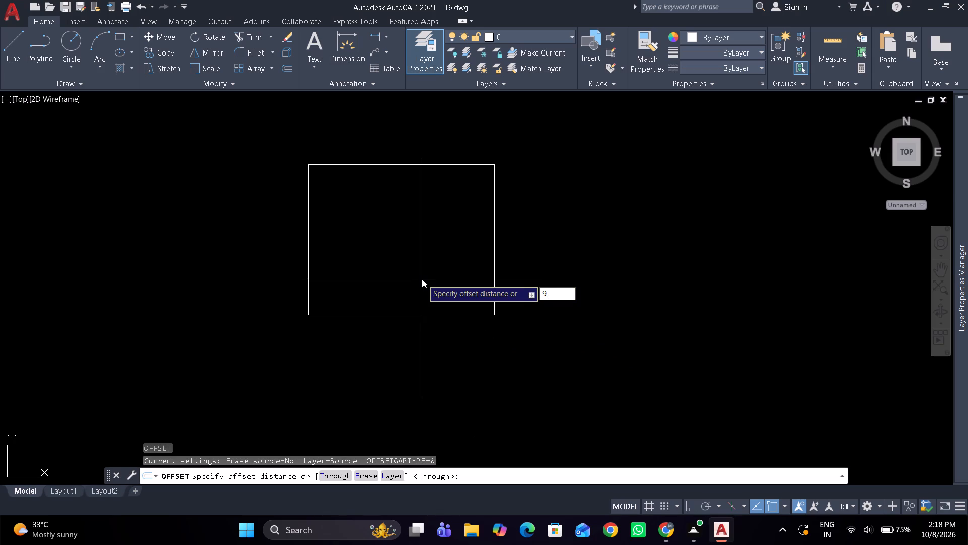
key("Escape")
left_click_drag(427, 351, 415, 328)
left_click(395, 284)
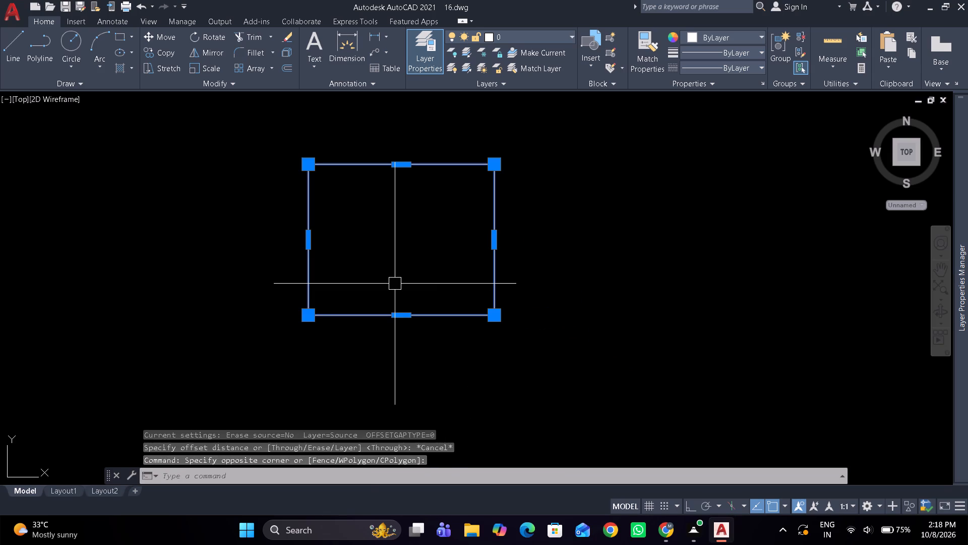
type("x o")
Offset the rectangle's left and top edges outward by 9".
key("space")
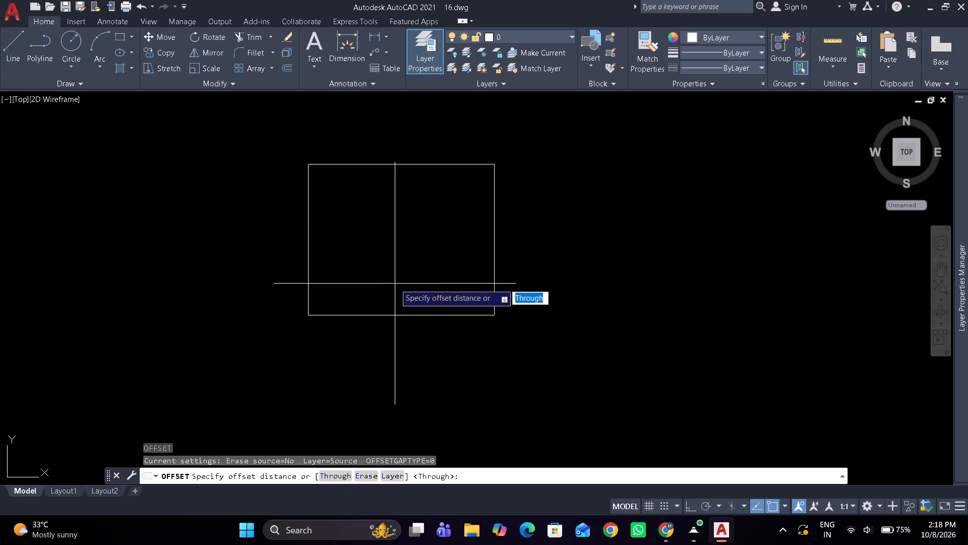
type("9\"")
key("space")
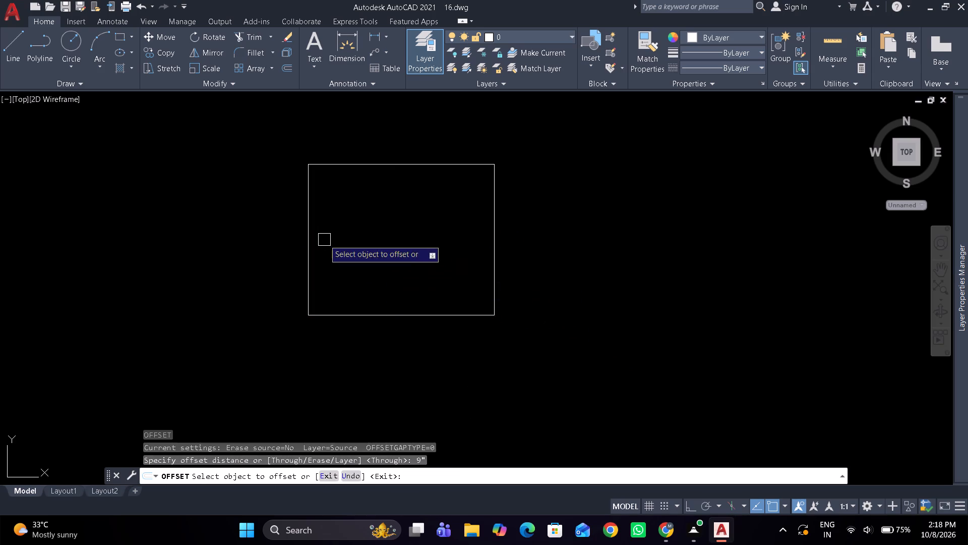
left_click_drag(309, 229, 299, 229)
left_click(232, 233)
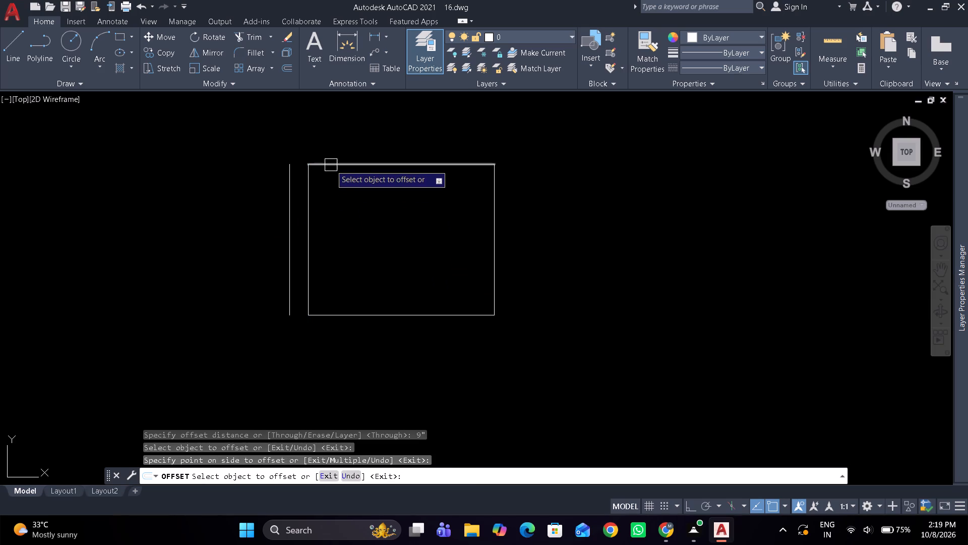
left_click_drag(331, 165, 326, 153)
left_click(332, 127)
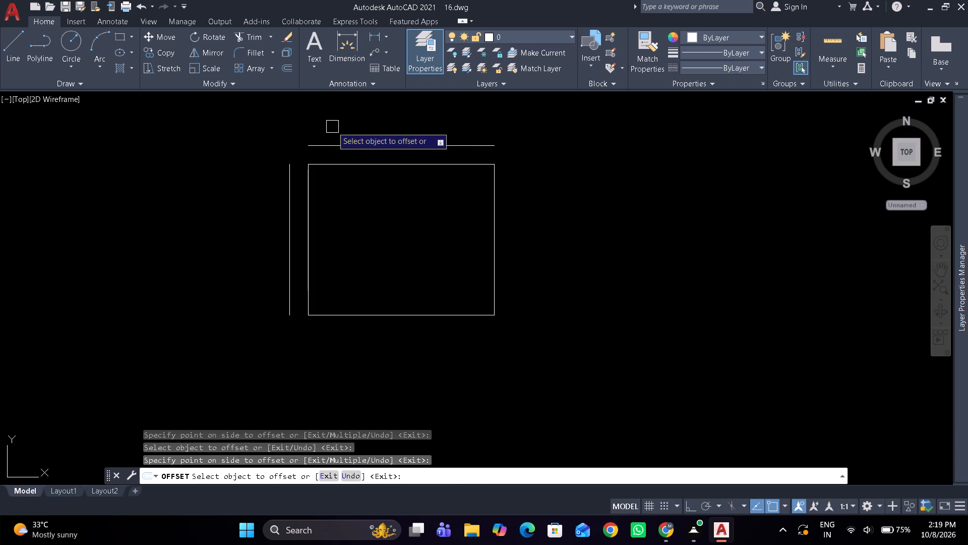
key("space")
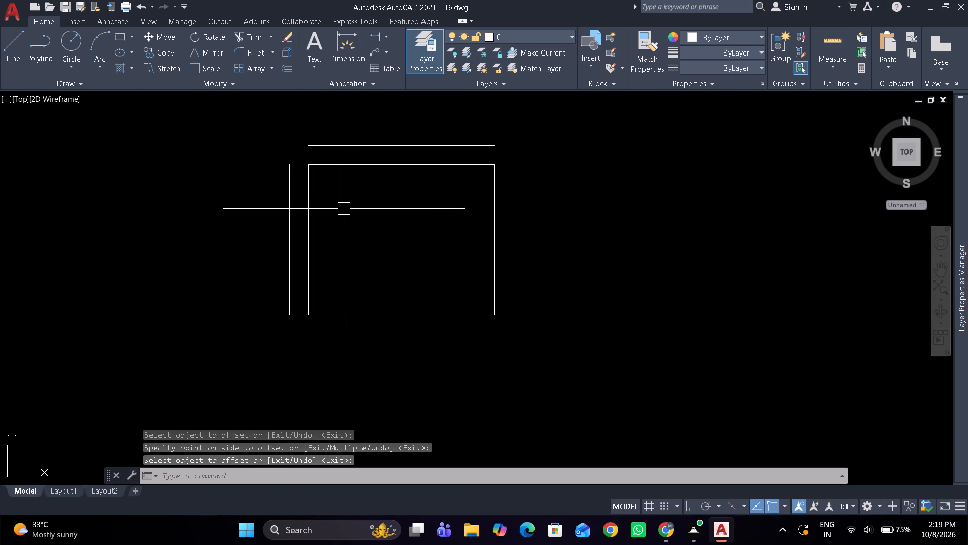
Offset the rectangle's bottom and right edges outward by 4".
type("o 4")
key("shift+quotedbl")
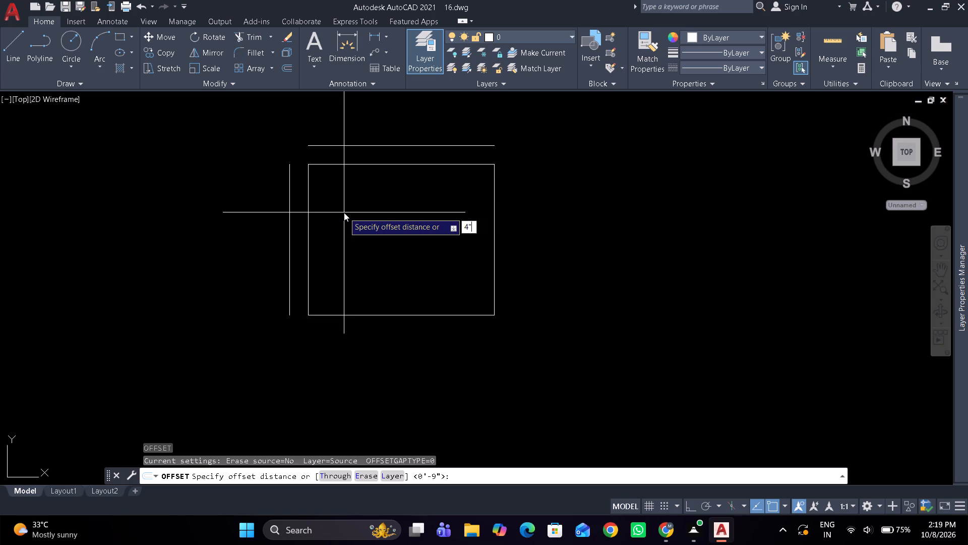
key("space")
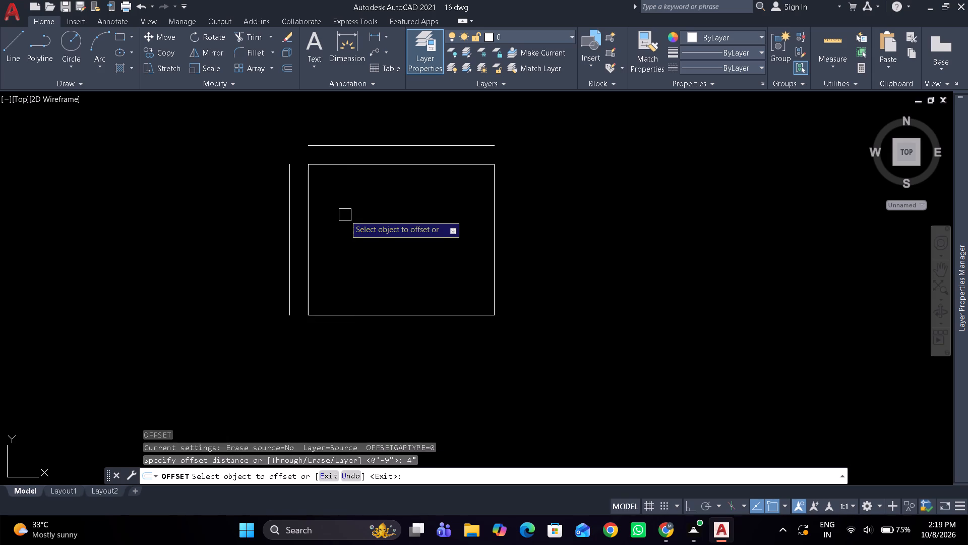
left_click(351, 320)
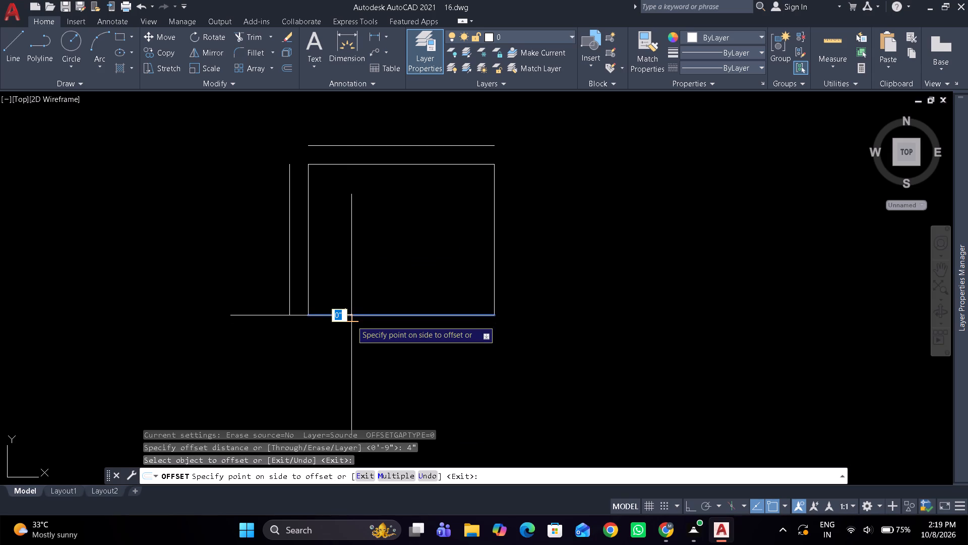
left_click(355, 356)
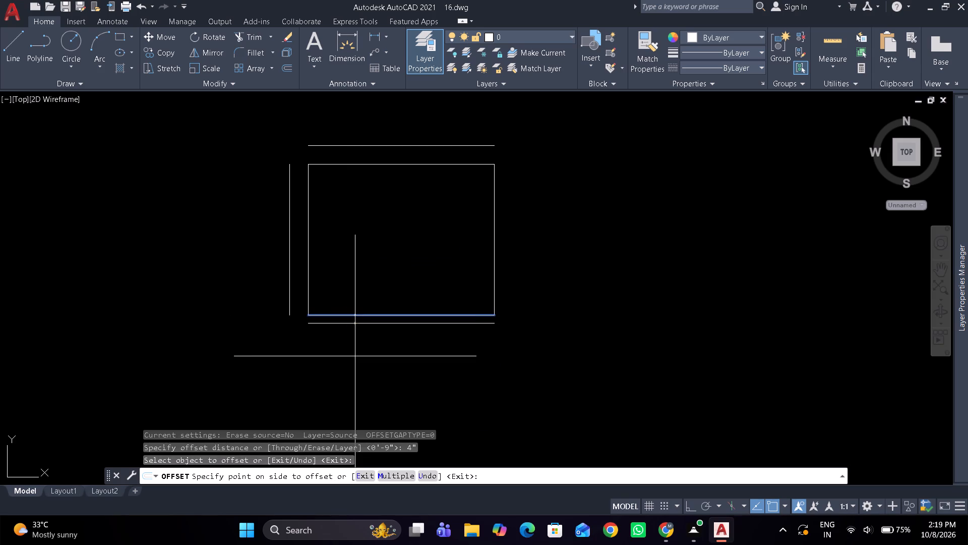
left_click_drag(492, 258, 501, 255)
left_click(656, 228)
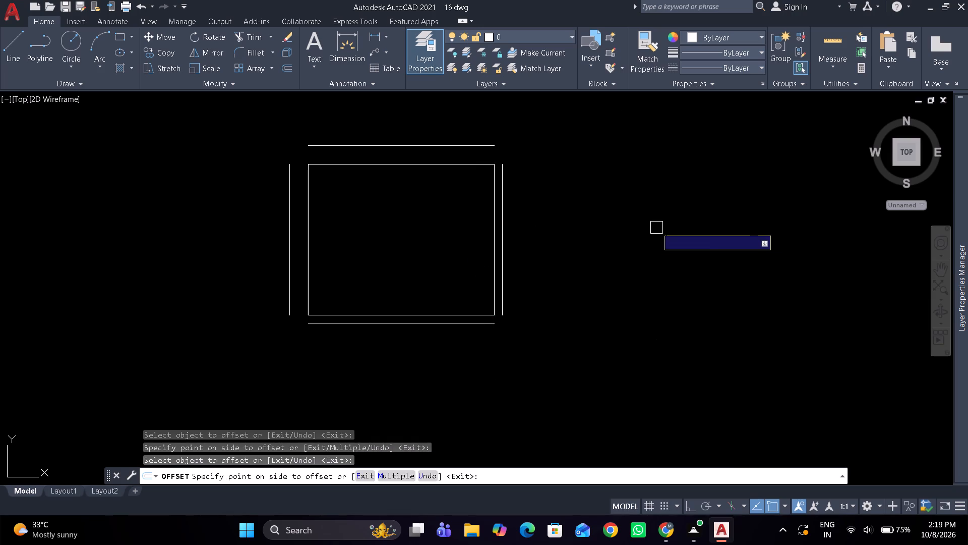
key("space")
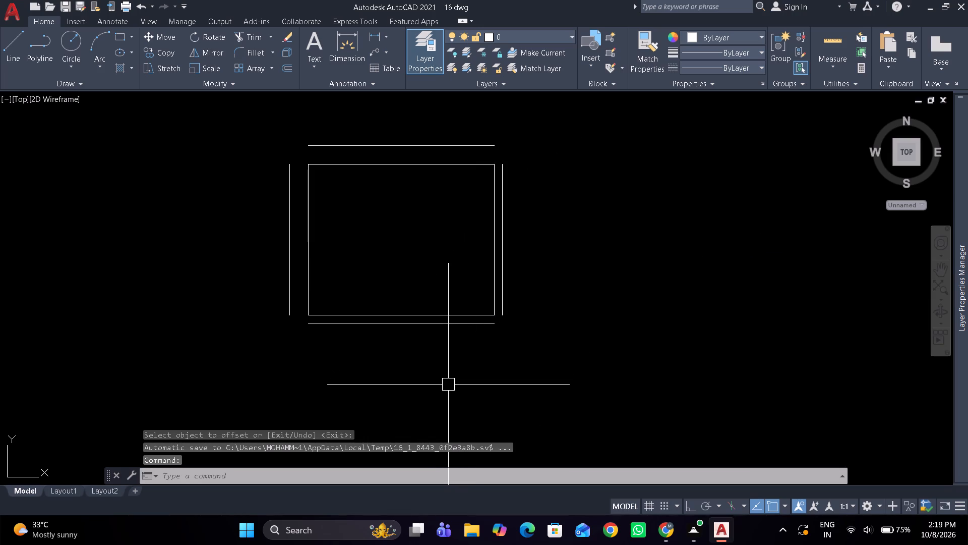
Offset the outer right wall line 7'5" to the right, away from the rectangle.
middle_click_drag(434, 362, 228, 414)
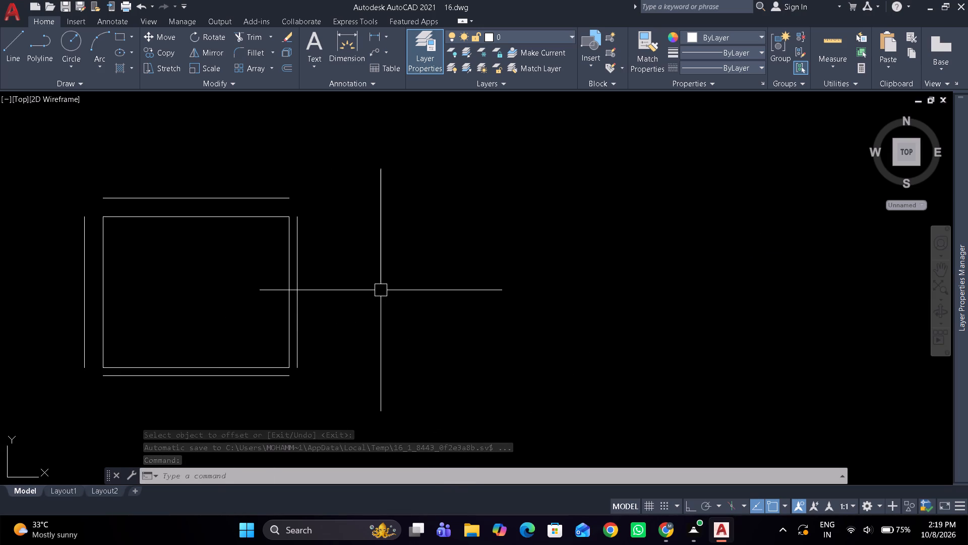
type("o")
key("space")
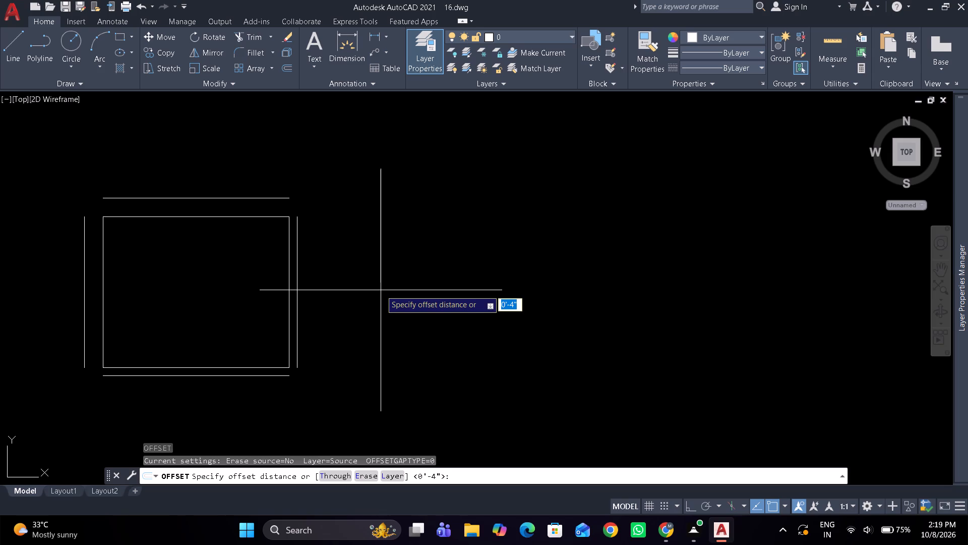
key("7")
key("apostrophe")
type("5\"")
key("space")
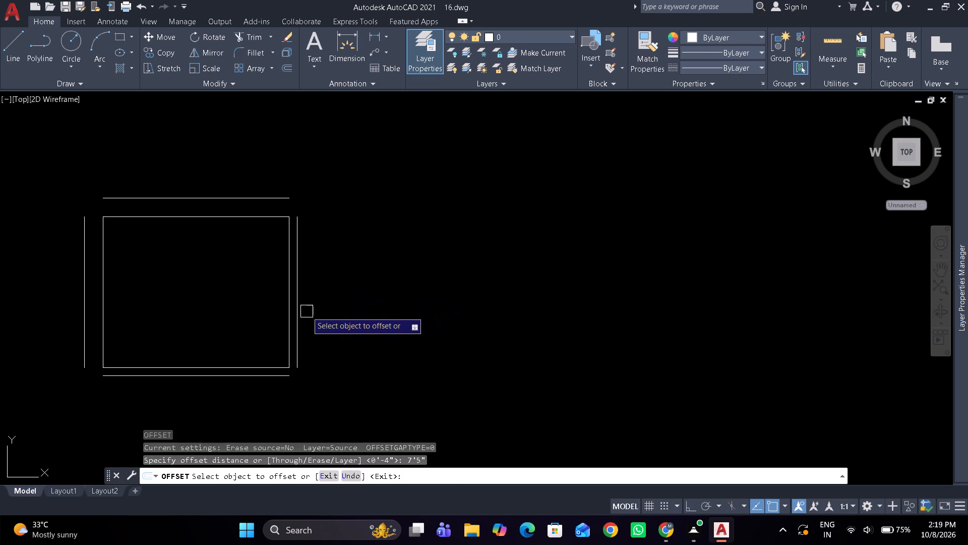
left_click_drag(298, 316, 315, 311)
left_click(395, 301)
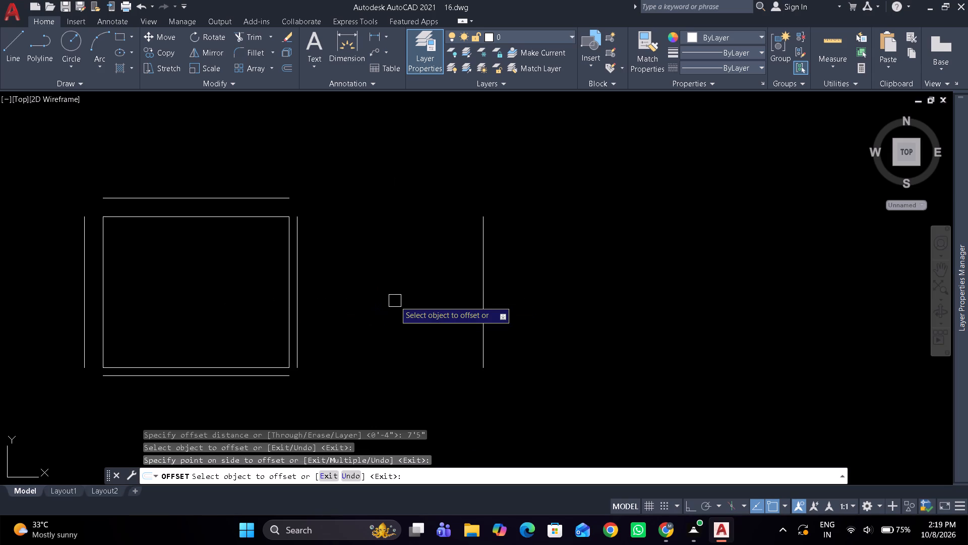
Offset the far-right vertical wall line 4" outward to the right.
key("space")
key("space")
key("4")
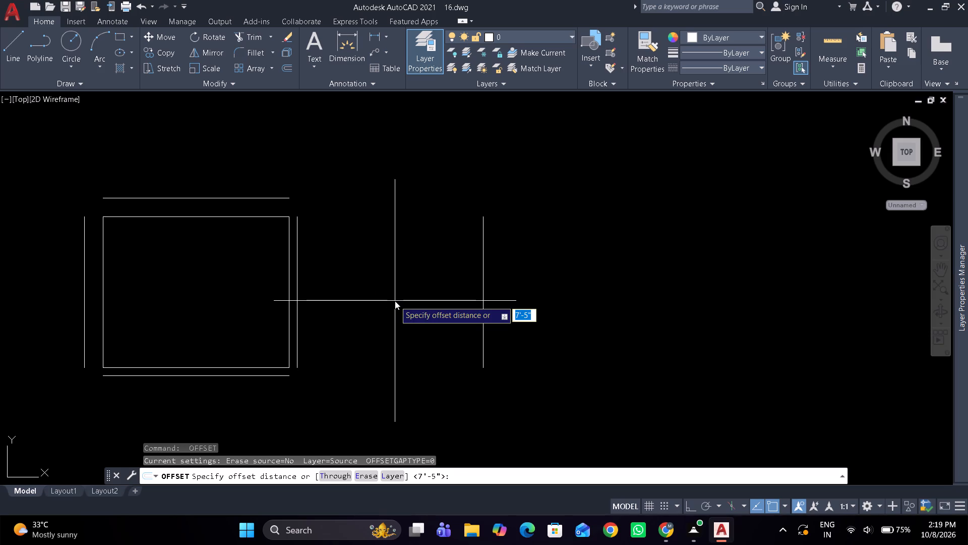
type("\"")
key("space")
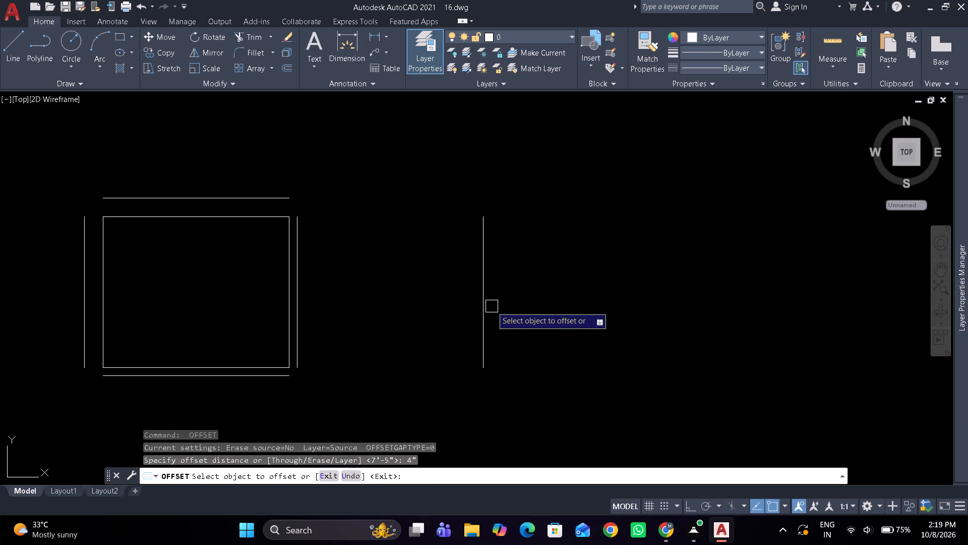
left_click(482, 306)
left_click(630, 283)
key("space")
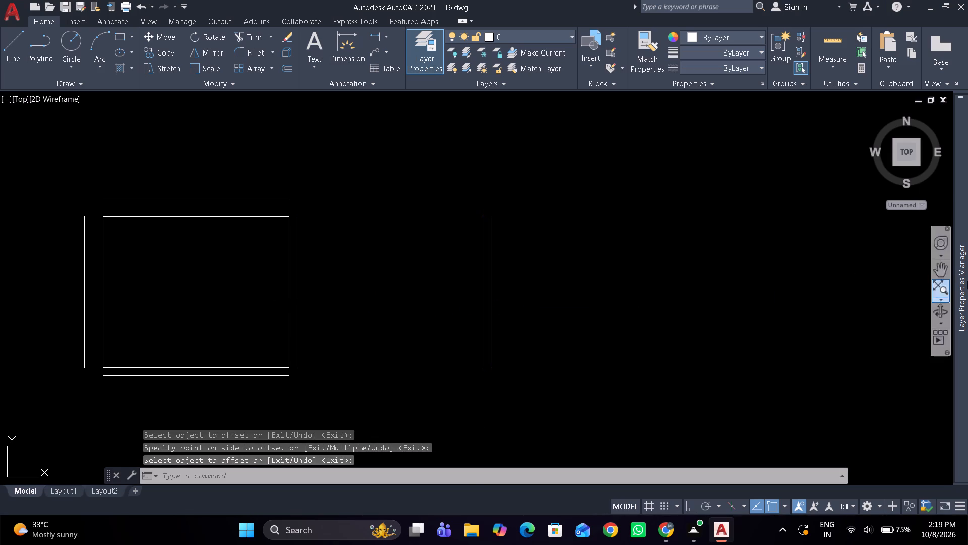
Create a new layer named Outer Walls and set its colour to red.
left_click(967, 281)
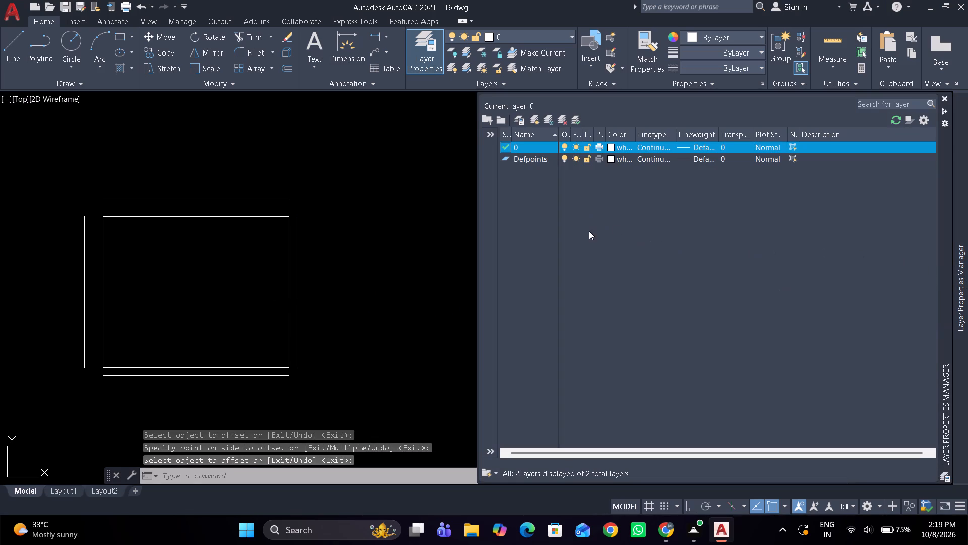
left_click(536, 124)
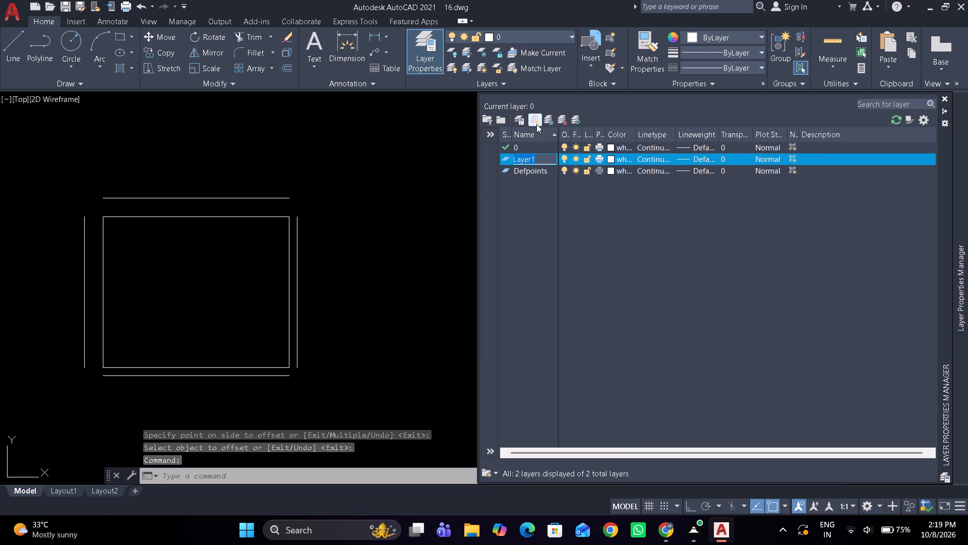
type("Outer Walls")
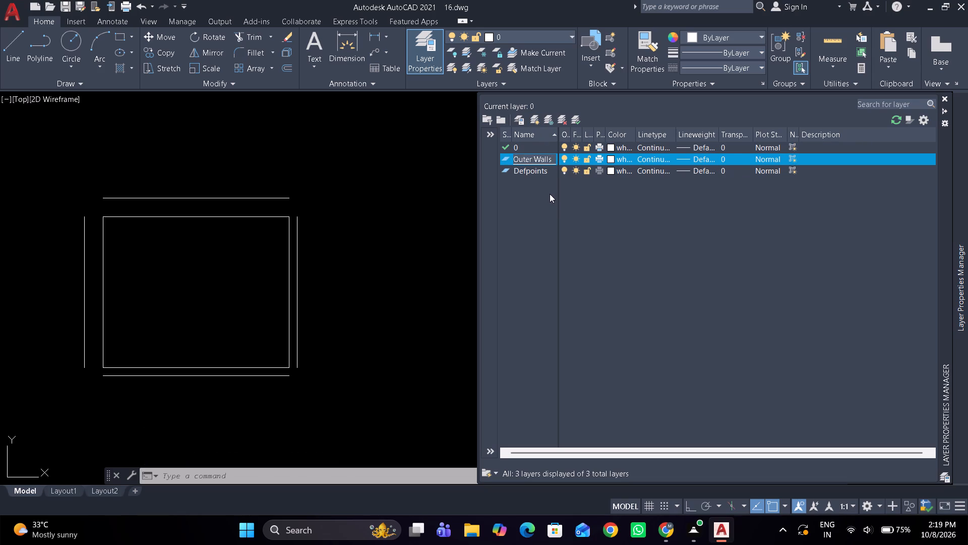
key("Return")
left_click(613, 158)
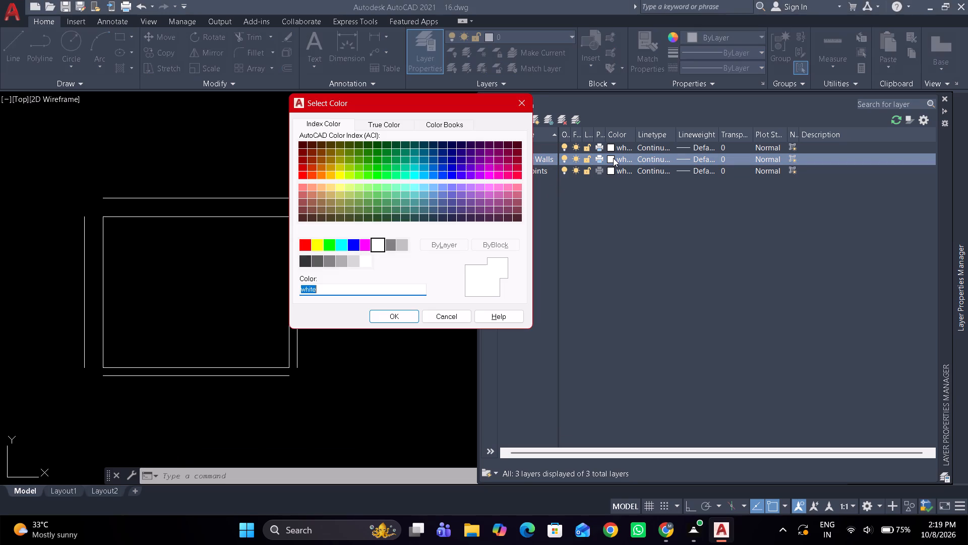
key("1")
key("Return")
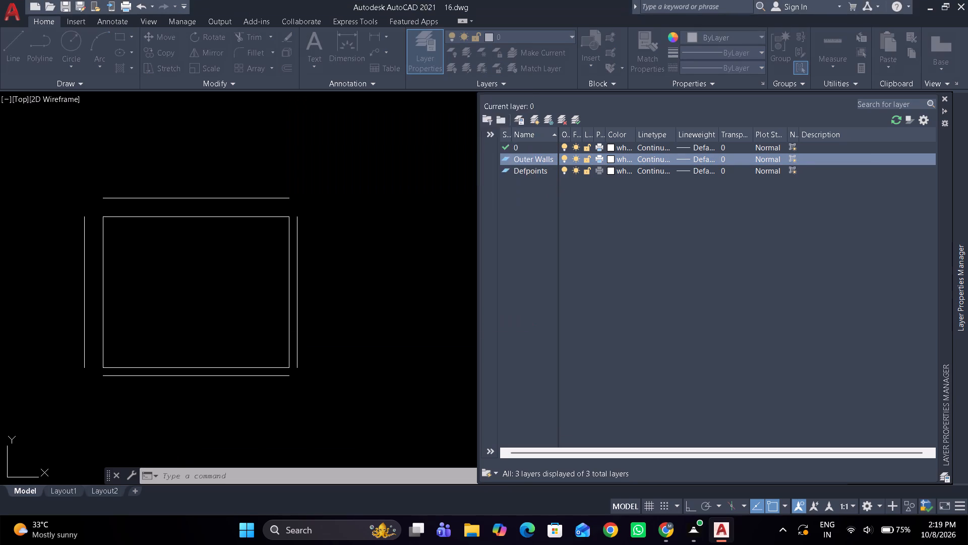
Assign the room's top and left wall line pairs to the Outer Walls layer.
left_click(279, 197)
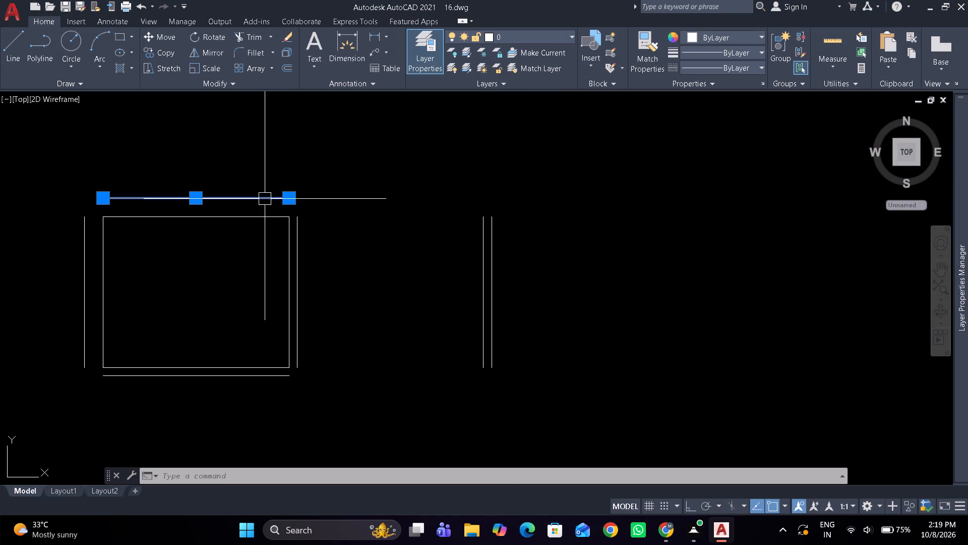
left_click_drag(158, 256, 116, 232)
left_click(52, 202)
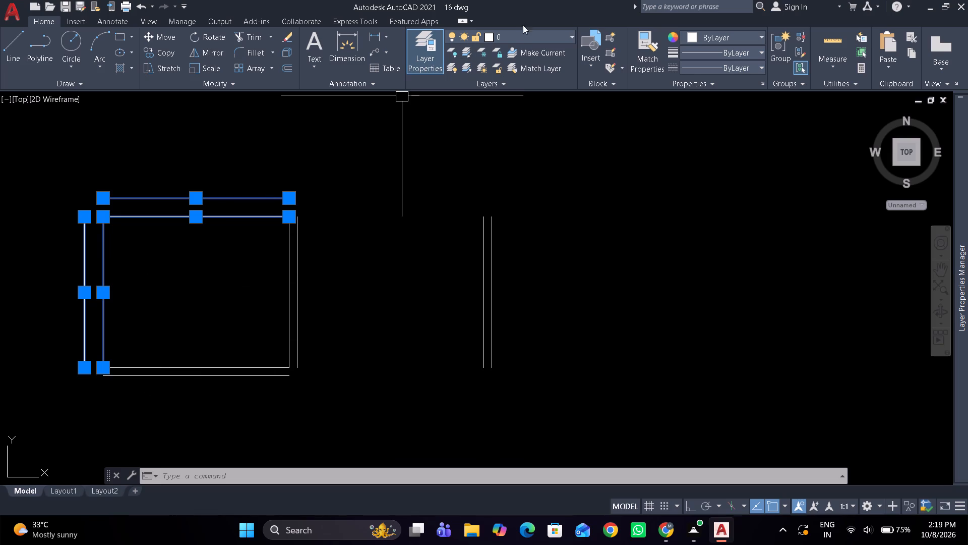
left_click(519, 41)
left_click(518, 80)
key("Escape")
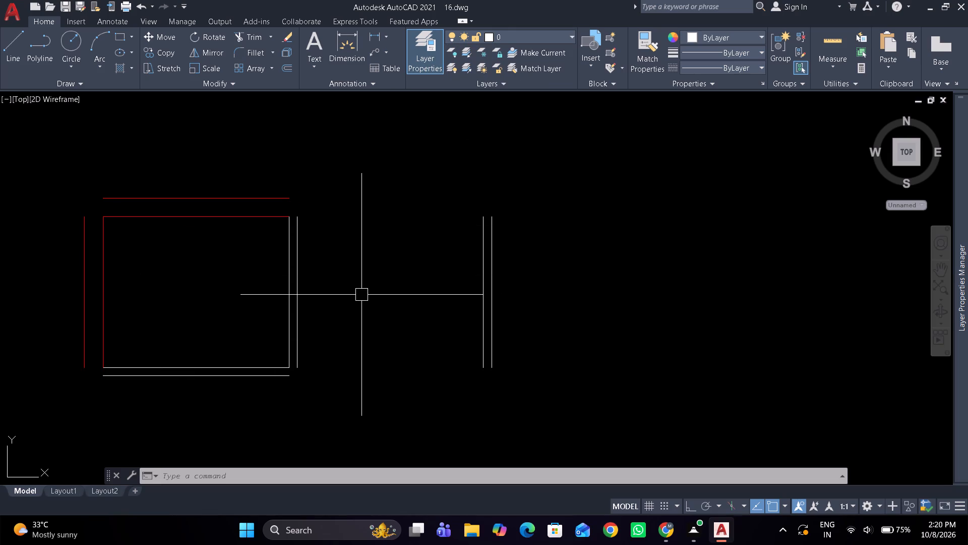
Create a new layer named Inner Walls and set its colour to blue.
left_click(967, 335)
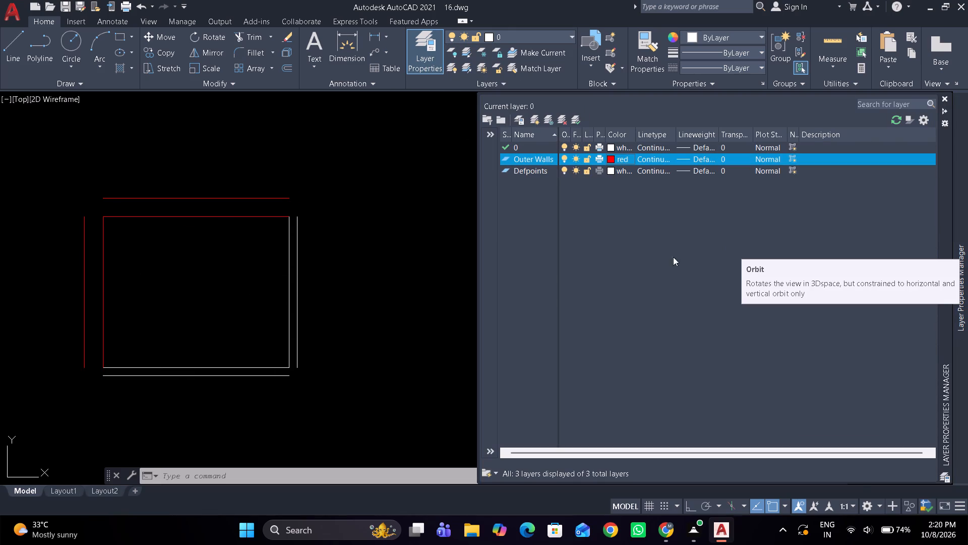
left_click(540, 121)
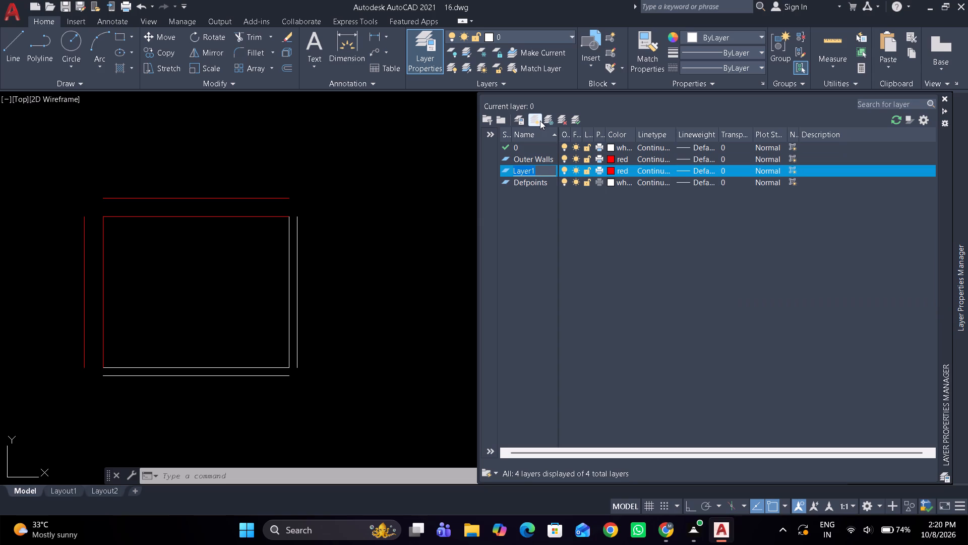
type("Inner")
key("space")
type("Walls")
key("Return")
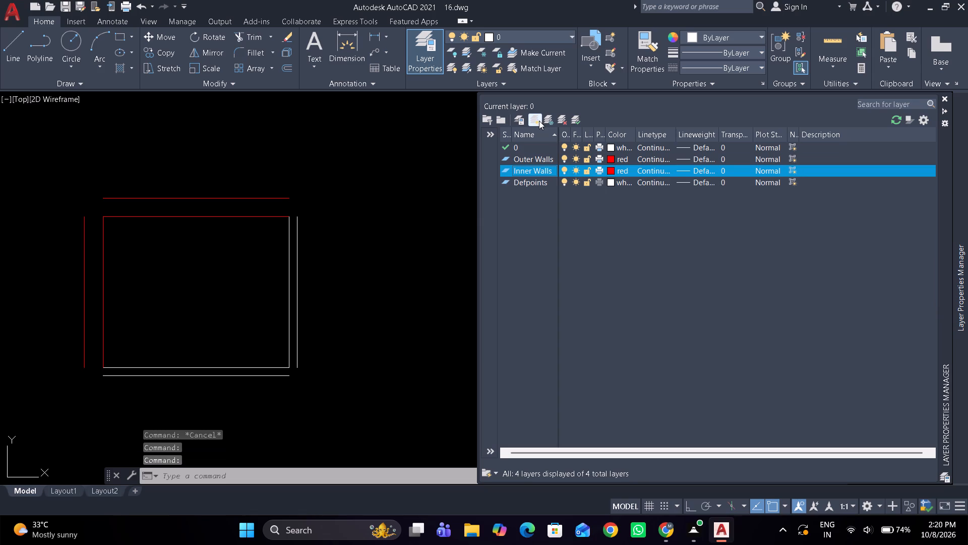
left_click(610, 173)
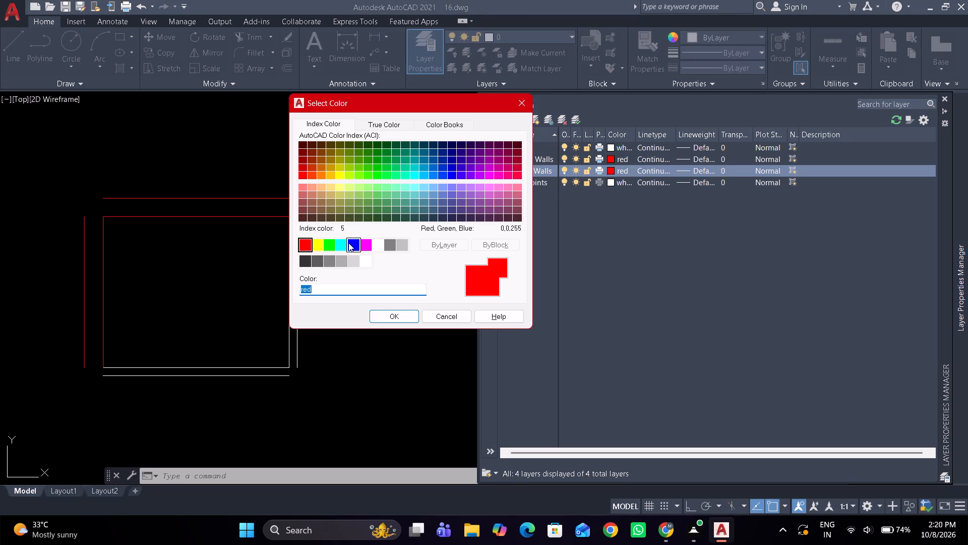
left_click(348, 243)
left_click(391, 318)
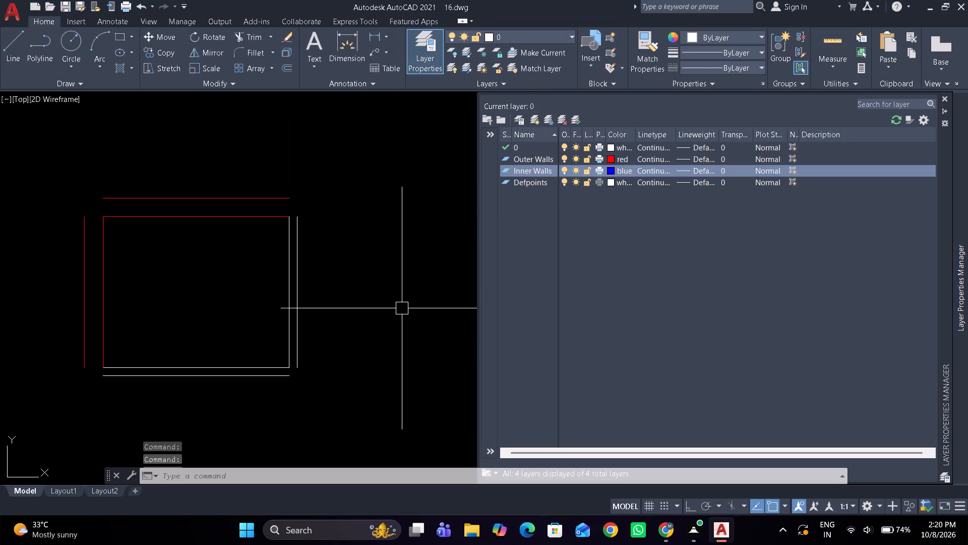
Assign the room's right and bottom wall line pairs and the far-right vertical pair to the Inner Walls layer.
key("Escape")
key("Escape")
key("Escape")
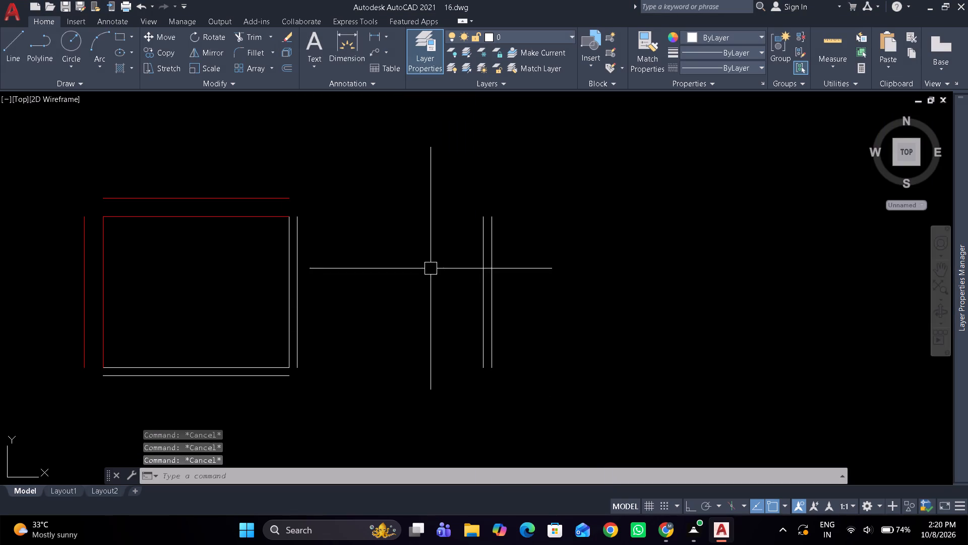
key("Escape")
key("Escape")
left_click_drag(514, 417, 485, 404)
left_click(155, 322)
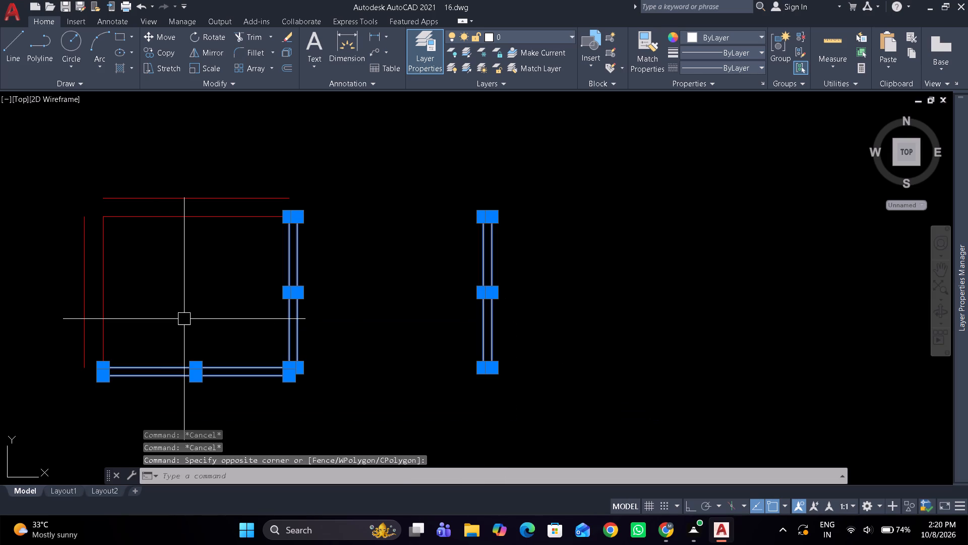
left_click(530, 39)
left_click(517, 80)
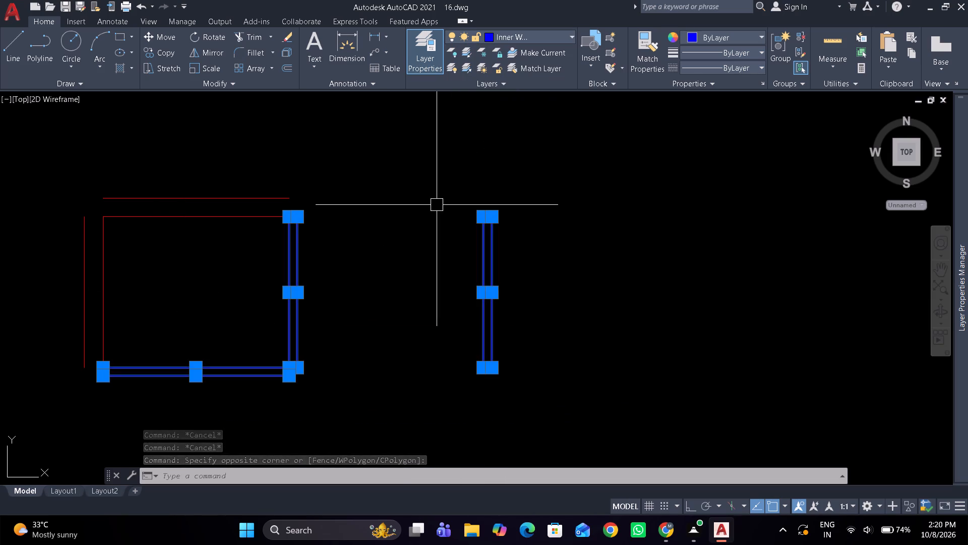
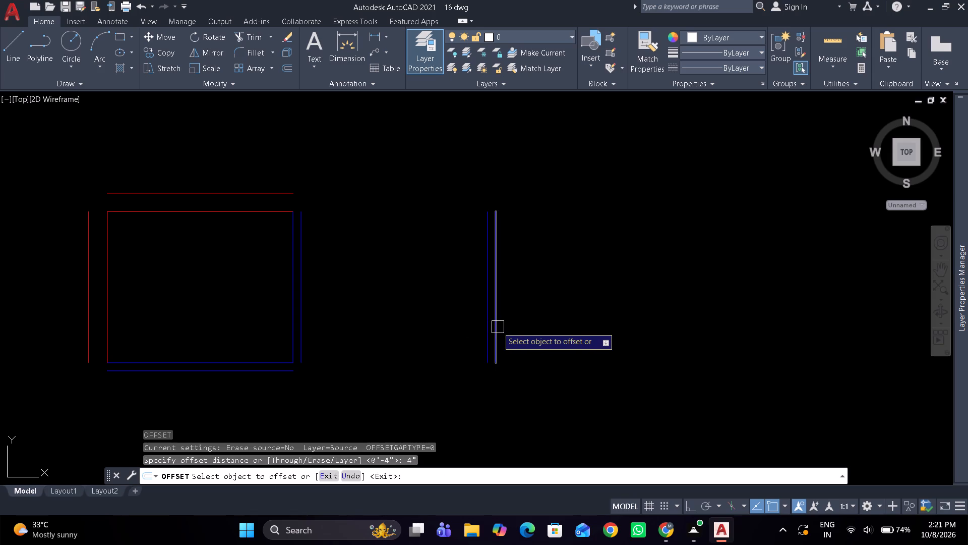
Offset the outer line of the far-right vertical wall pair 7'4" to the right.
key("Escape")
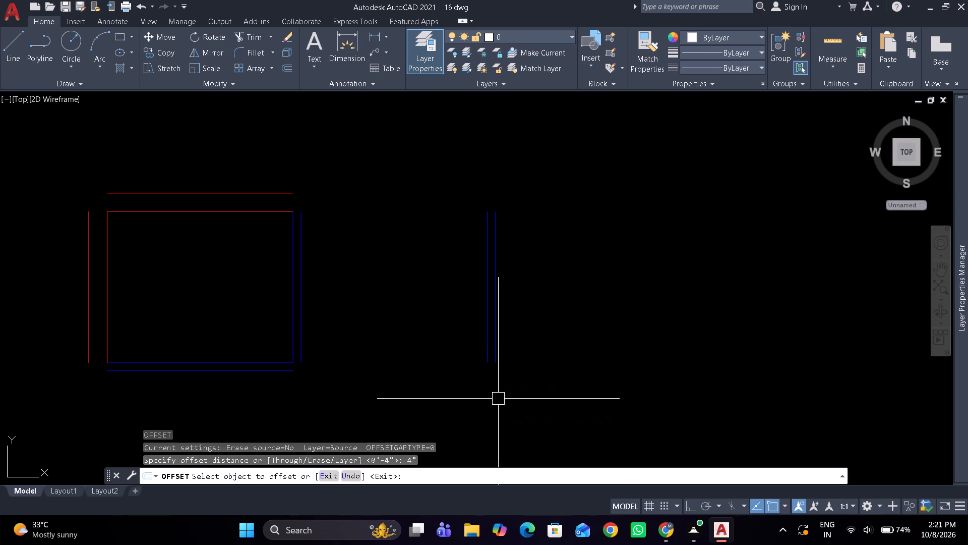
type("o")
key("space")
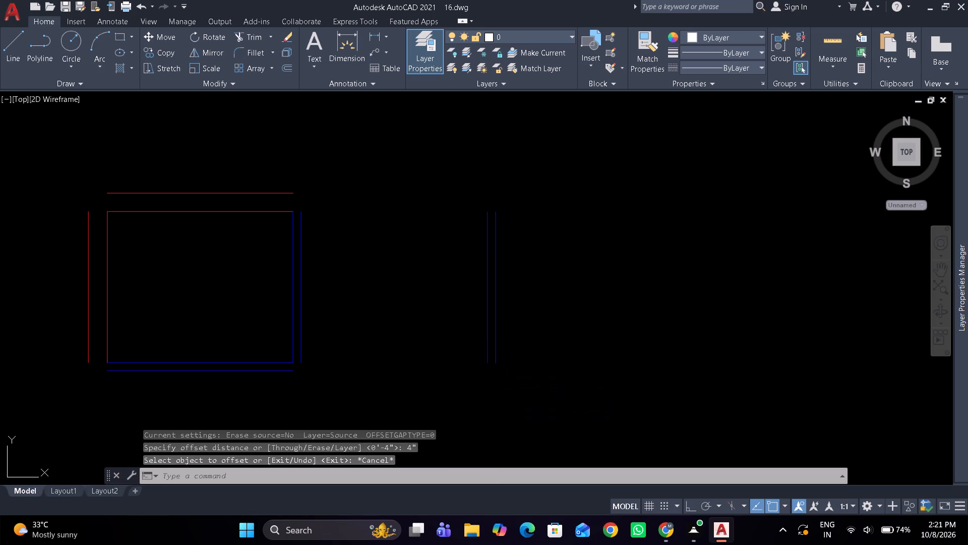
key("7")
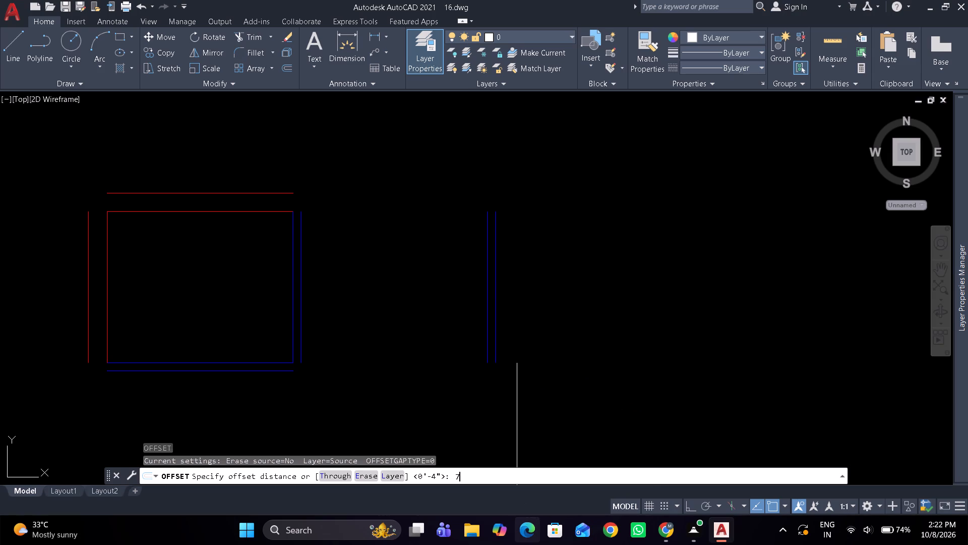
key("apostrophe")
key("4")
key("shift+quotedbl")
key("space")
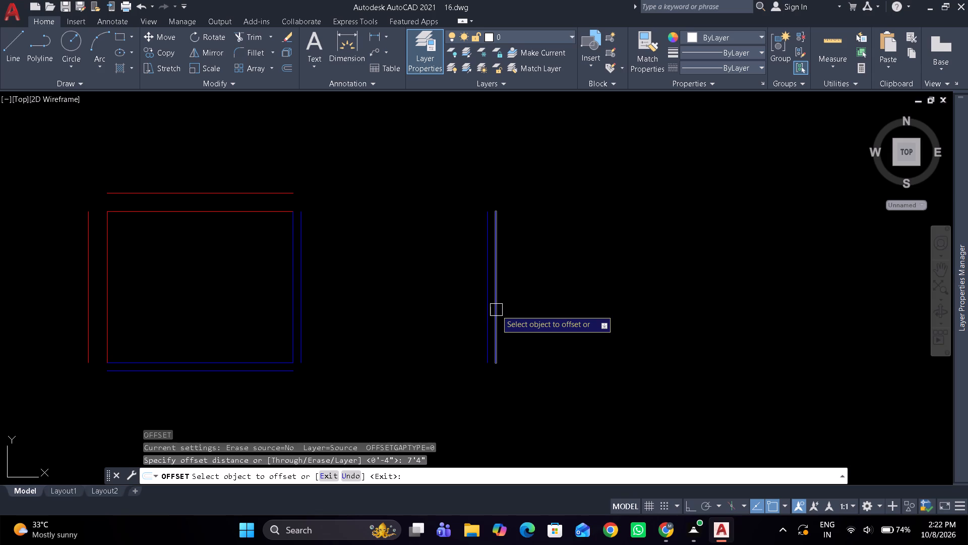
left_click_drag(496, 310, 505, 310)
left_click(559, 304)
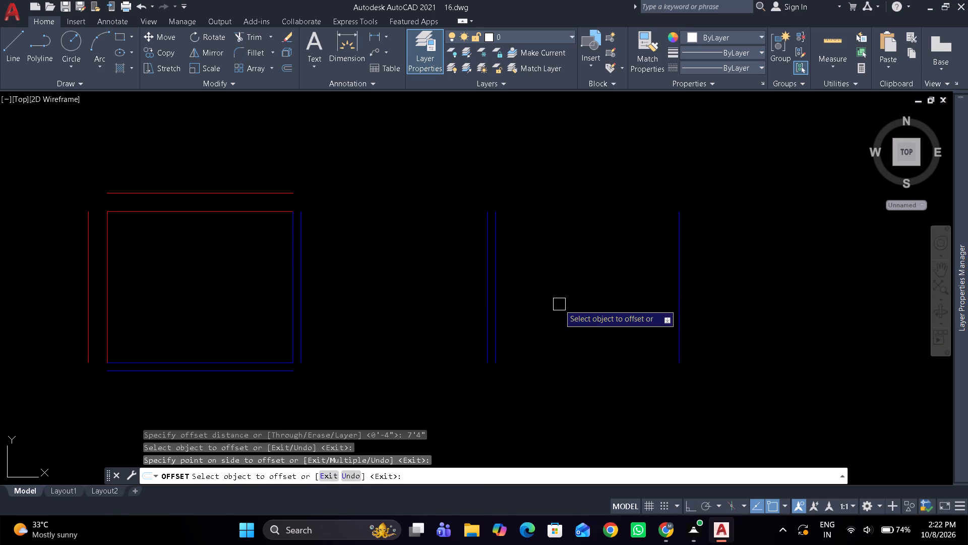
key("space")
Offset the new far-right vertical line 4" to the right to form an inner wall.
key("space")
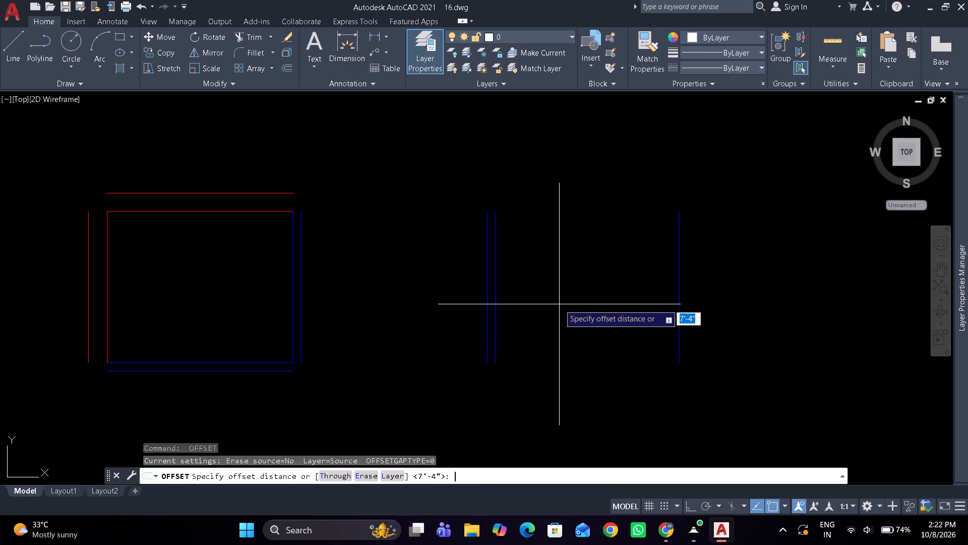
type("4\"")
key("space")
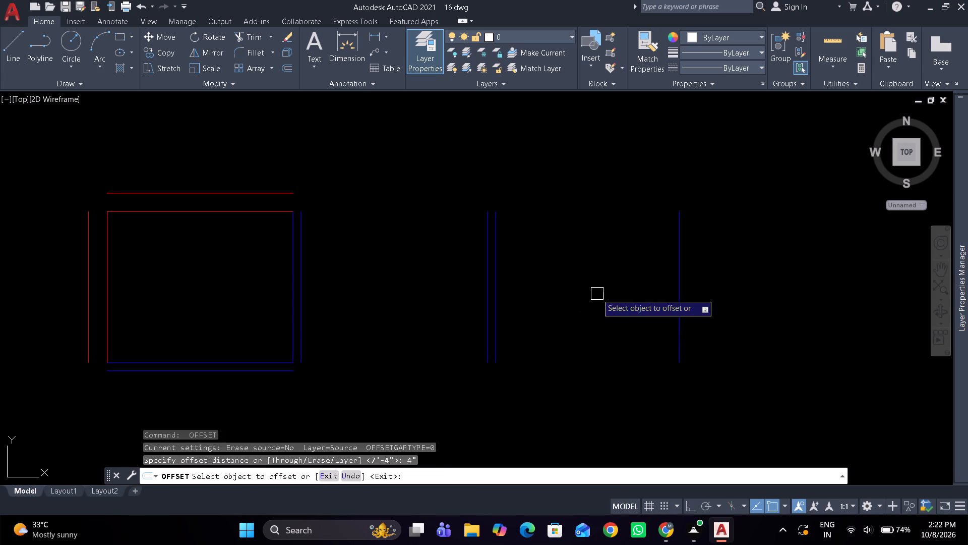
left_click_drag(680, 293, 695, 290)
left_click(776, 266)
key("space")
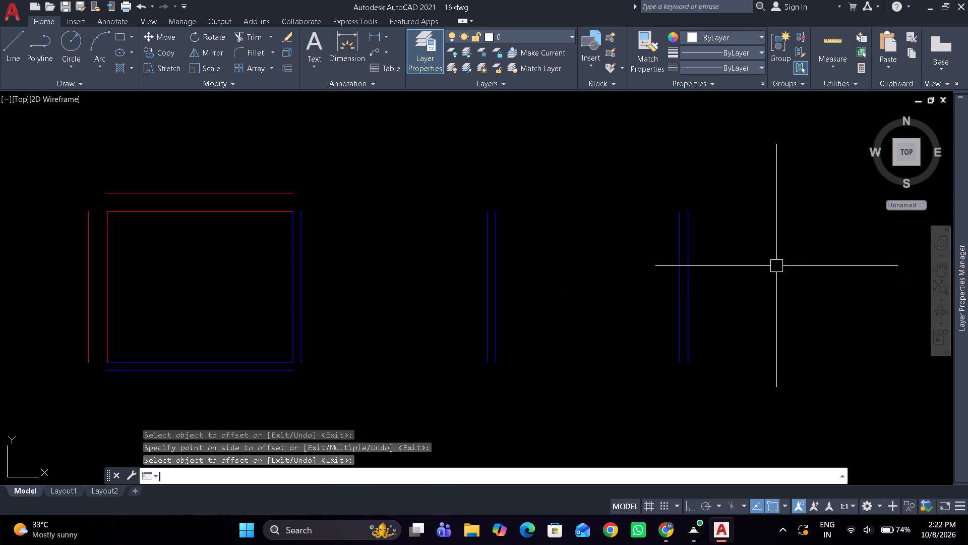
Offset the outermost line of the last inner wall pair 5' to the right.
middle_click_drag(773, 336, 690, 347)
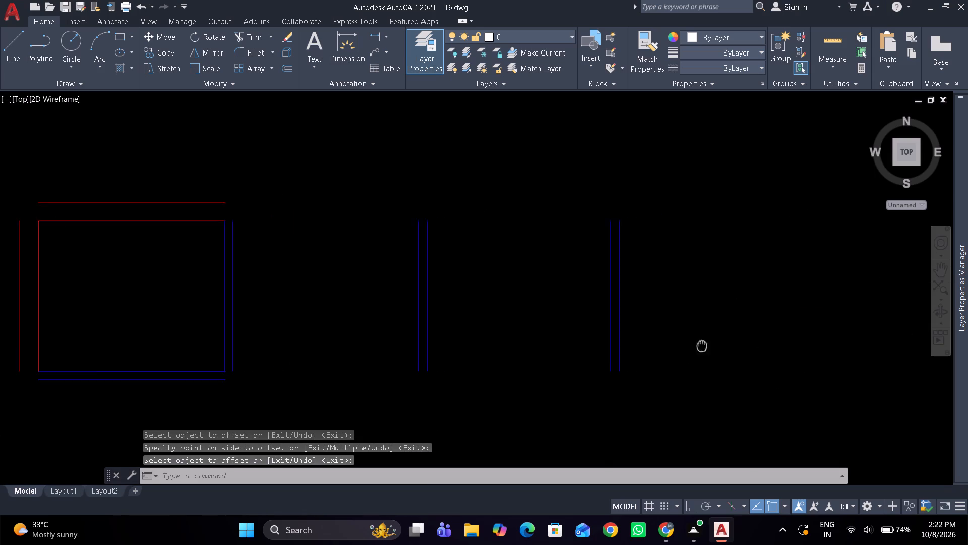
middle_click_drag(690, 347, 605, 348)
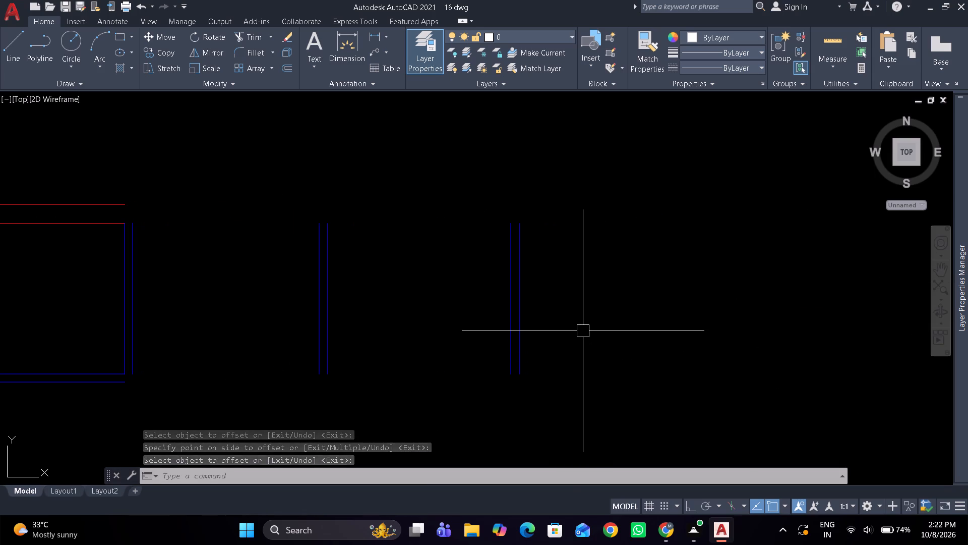
key("space")
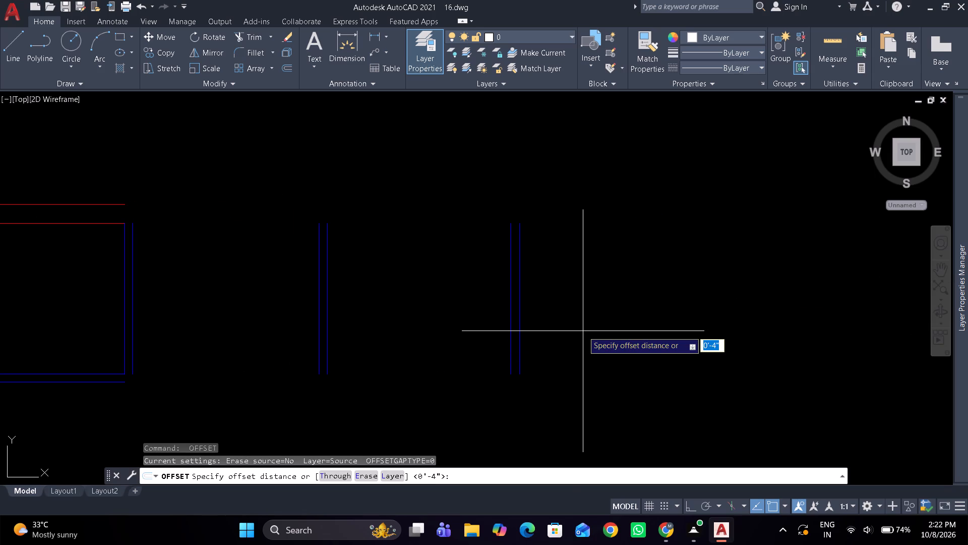
type("5'")
key("Return")
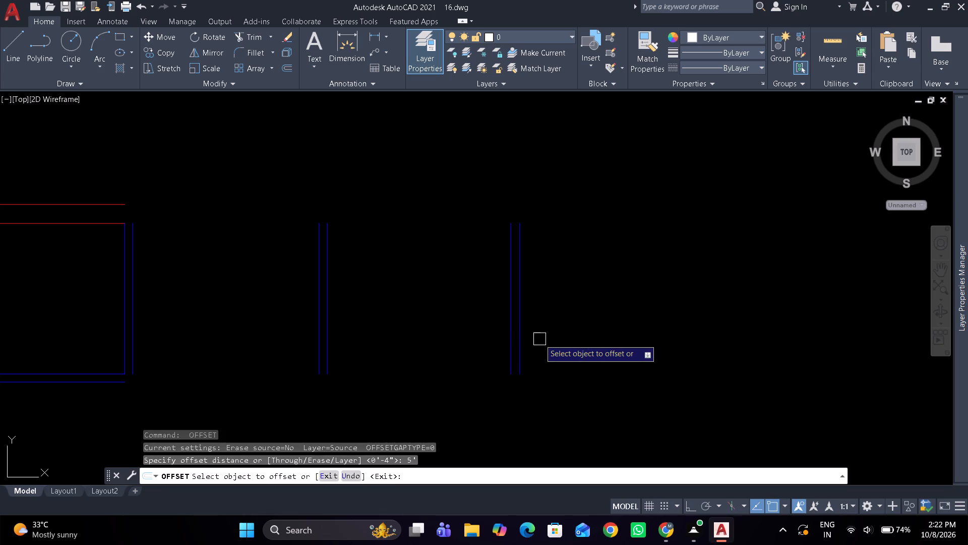
left_click_drag(523, 347, 536, 344)
left_click(610, 327)
key("space")
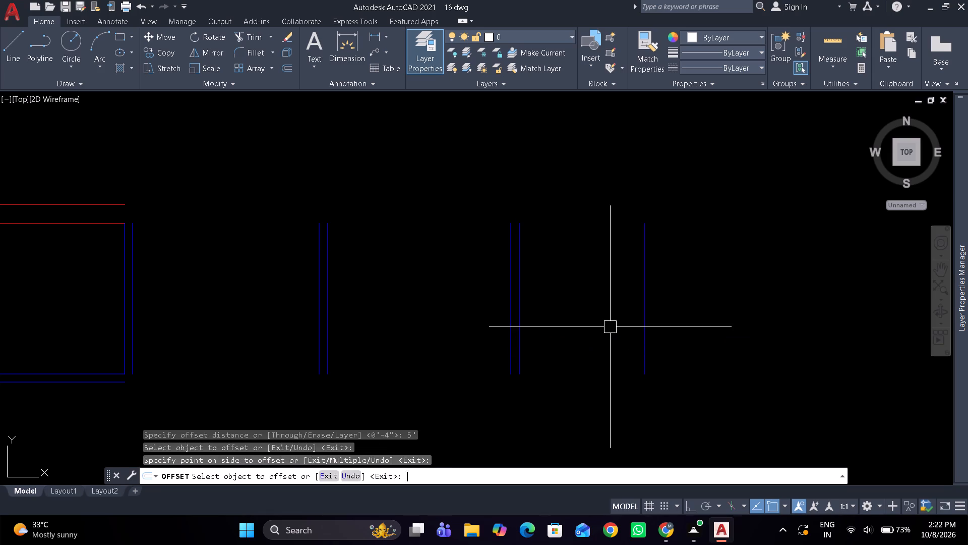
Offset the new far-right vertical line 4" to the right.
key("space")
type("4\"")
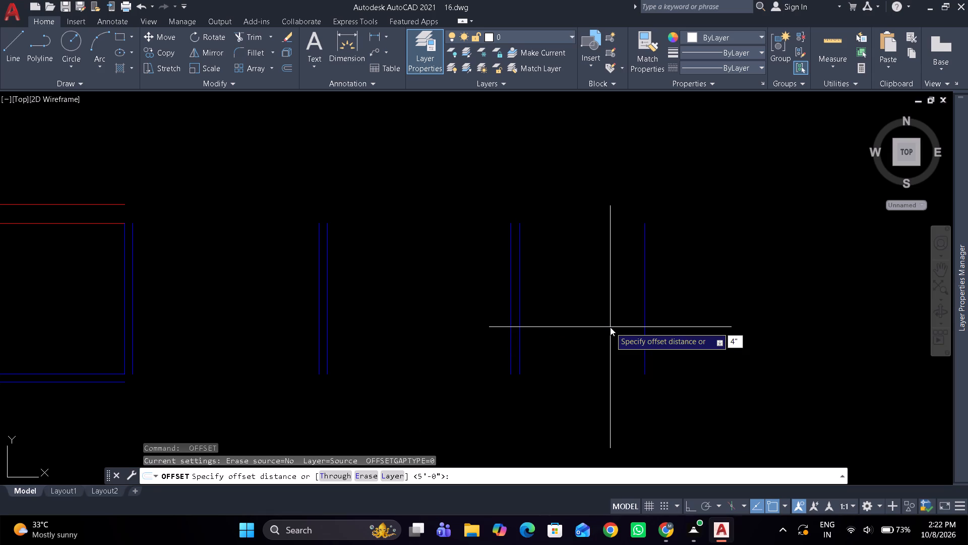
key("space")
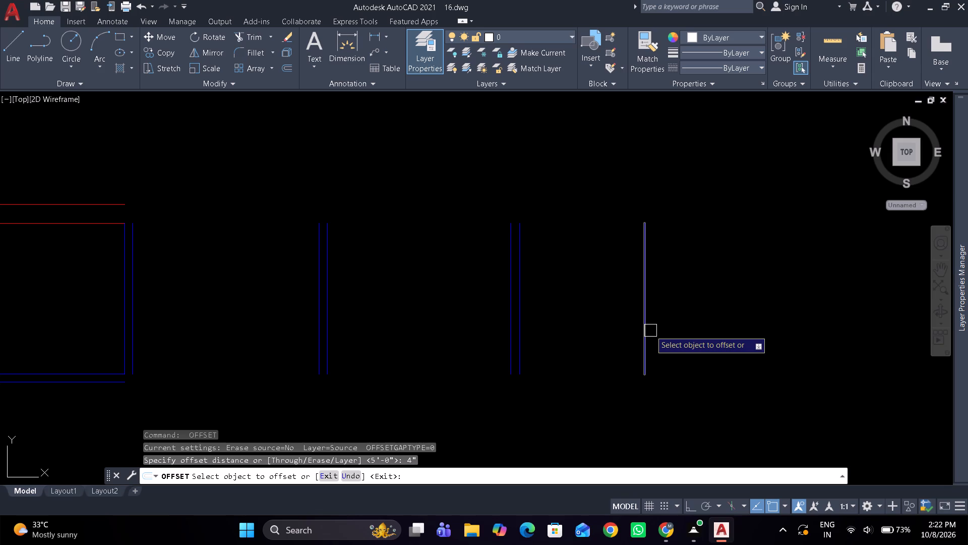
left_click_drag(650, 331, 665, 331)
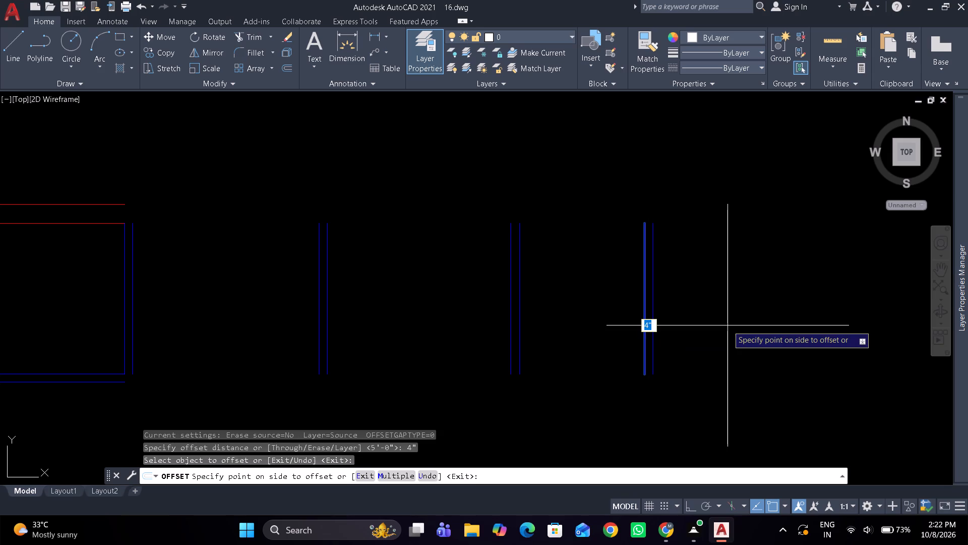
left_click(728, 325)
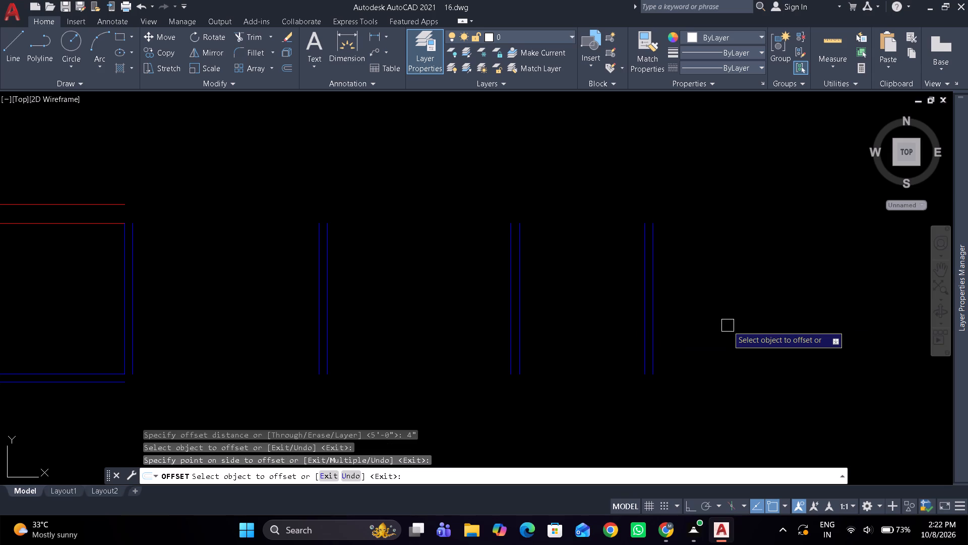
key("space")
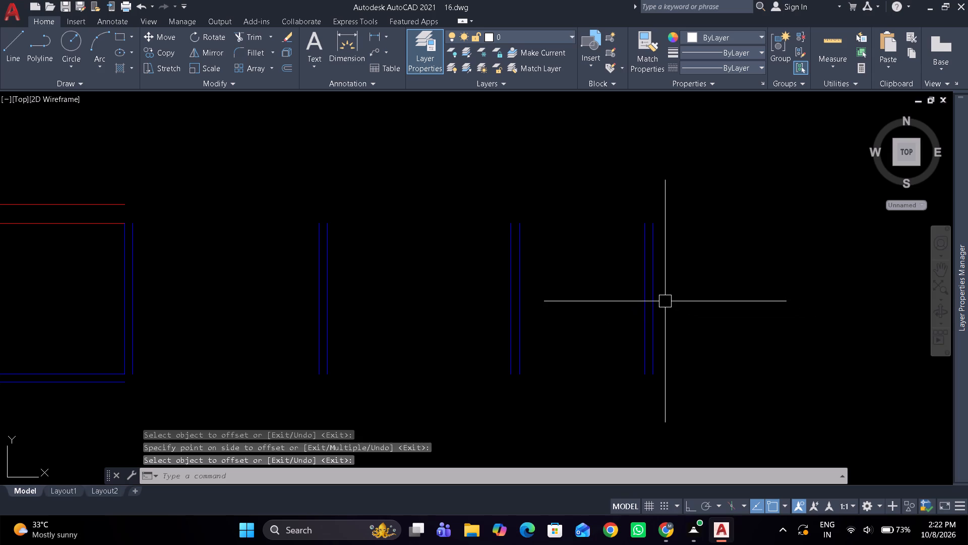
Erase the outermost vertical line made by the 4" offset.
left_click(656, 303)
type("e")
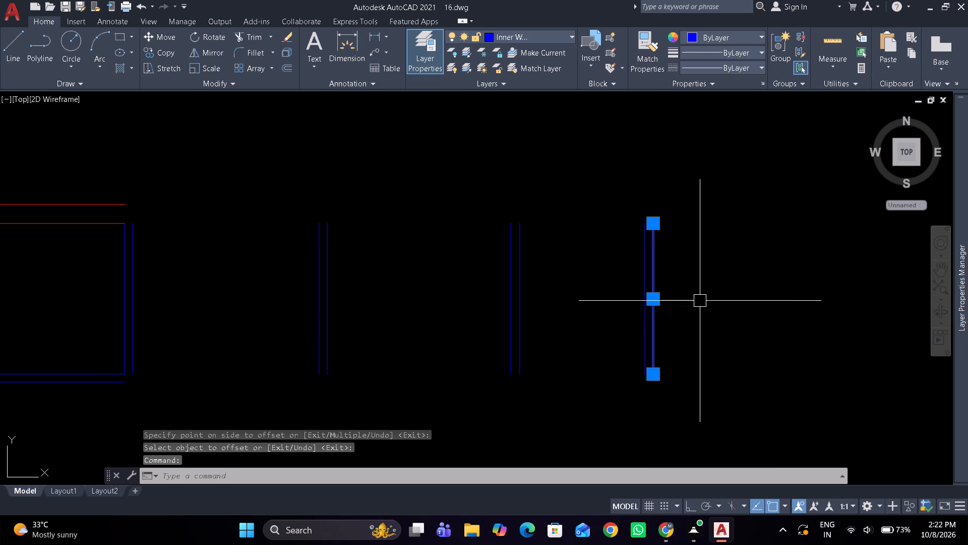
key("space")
Offset the remaining far-right vertical line 9" to the right to form an outer wall.
type("o")
key("space")
type("9\"")
key("Return")
left_click_drag(648, 326, 652, 325)
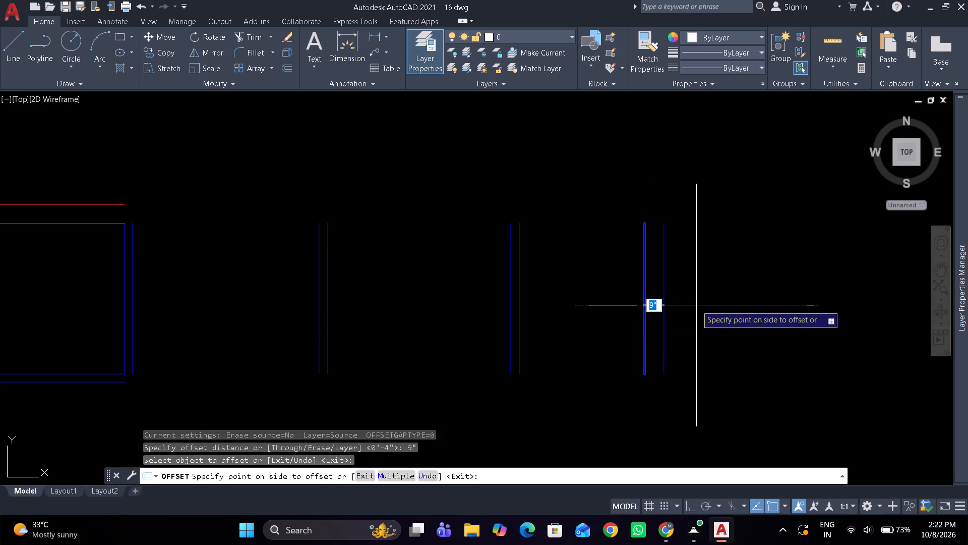
left_click(696, 305)
key("space")
Assign the far-right 9" vertical wall pair to the Outer Walls layer.
left_click_drag(692, 300, 632, 293)
left_click(604, 291)
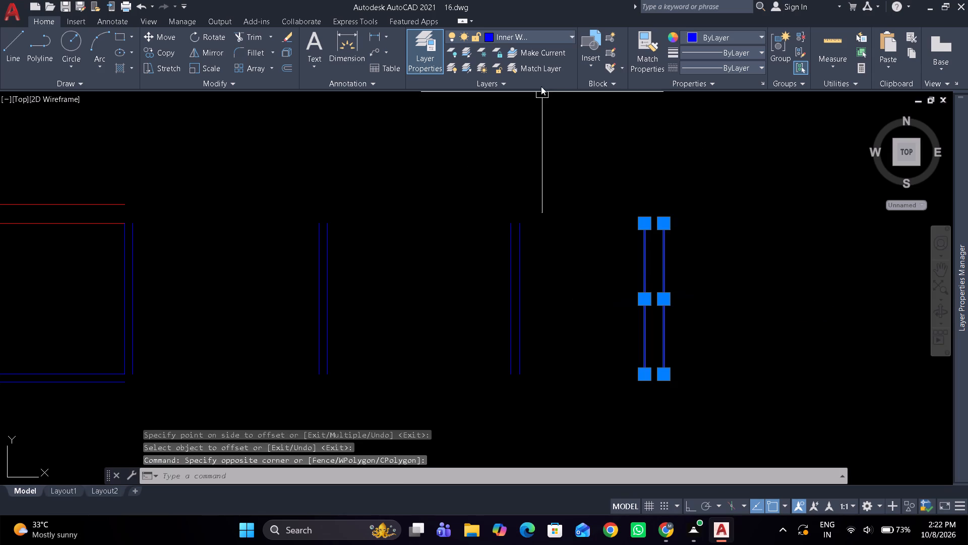
left_click(549, 36)
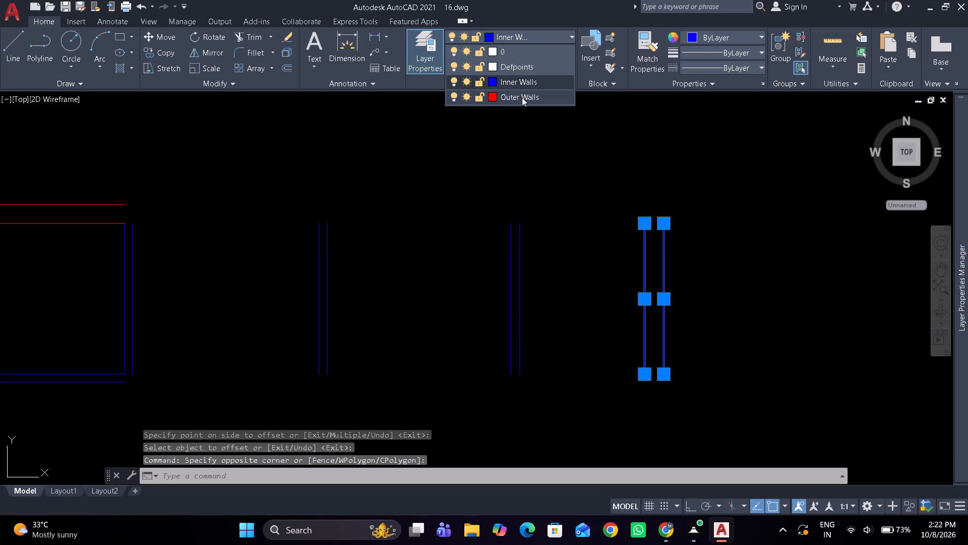
left_click(522, 97)
key("Escape")
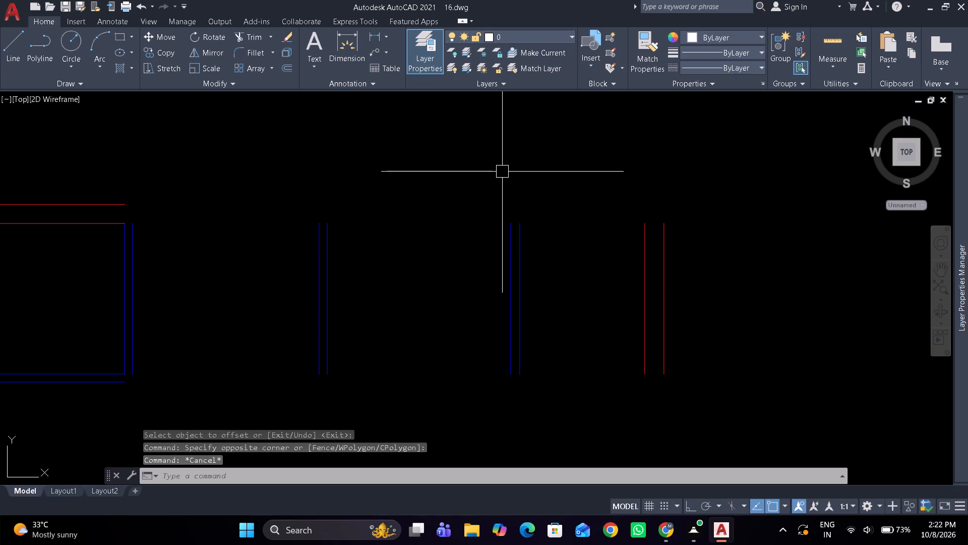
Fillet the top wall's inner and outer lines to the matching far-right wall lines, using the Multiple option, to close the corner.
type("f m")
key("space")
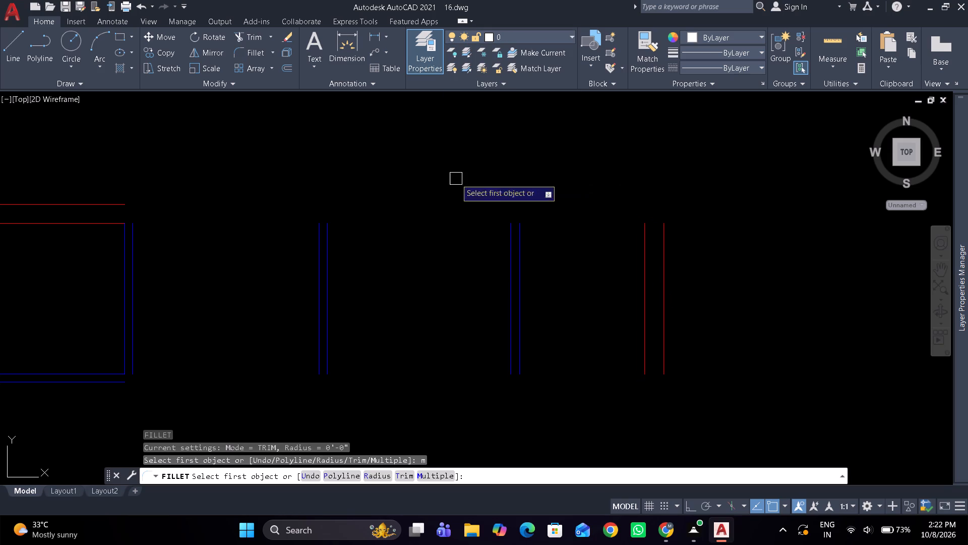
left_click(95, 230)
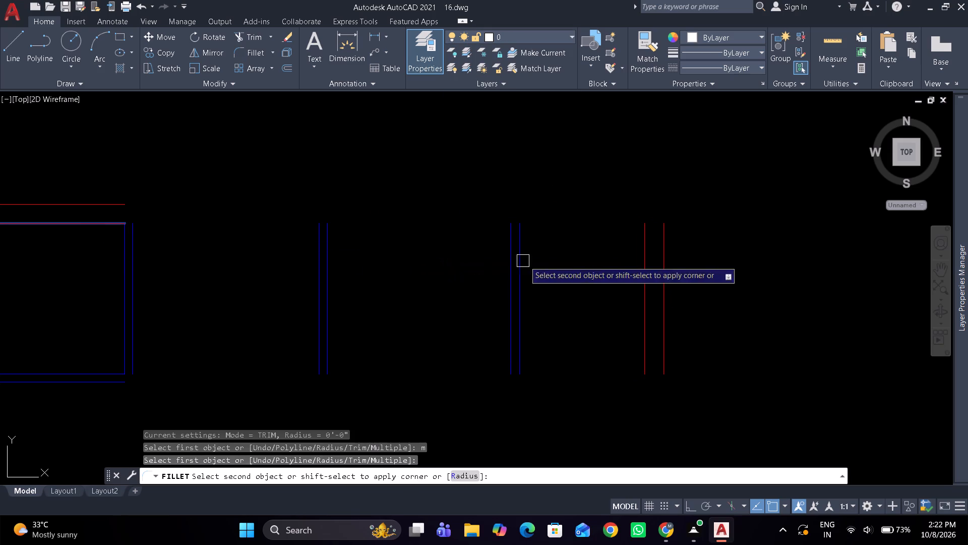
left_click_drag(642, 277, 651, 273)
left_click(666, 255)
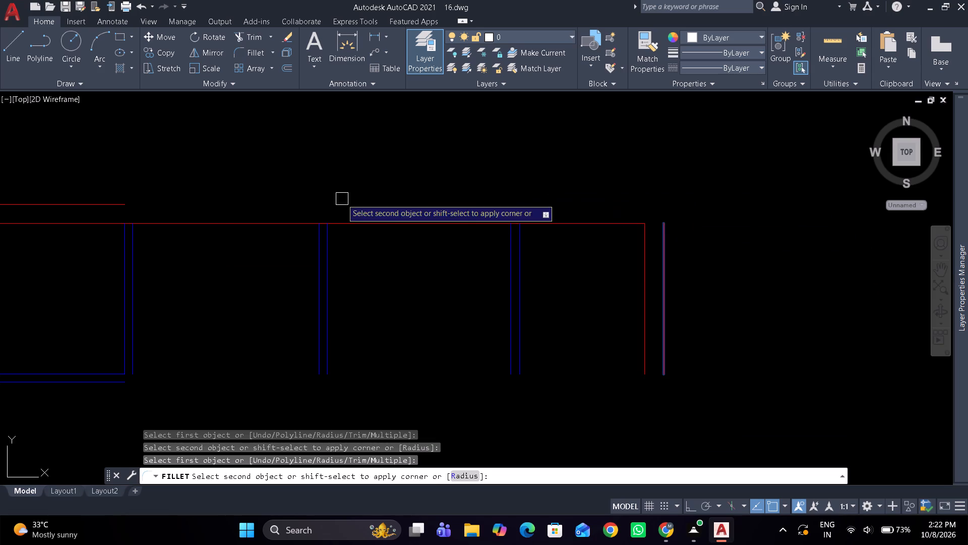
left_click(125, 202)
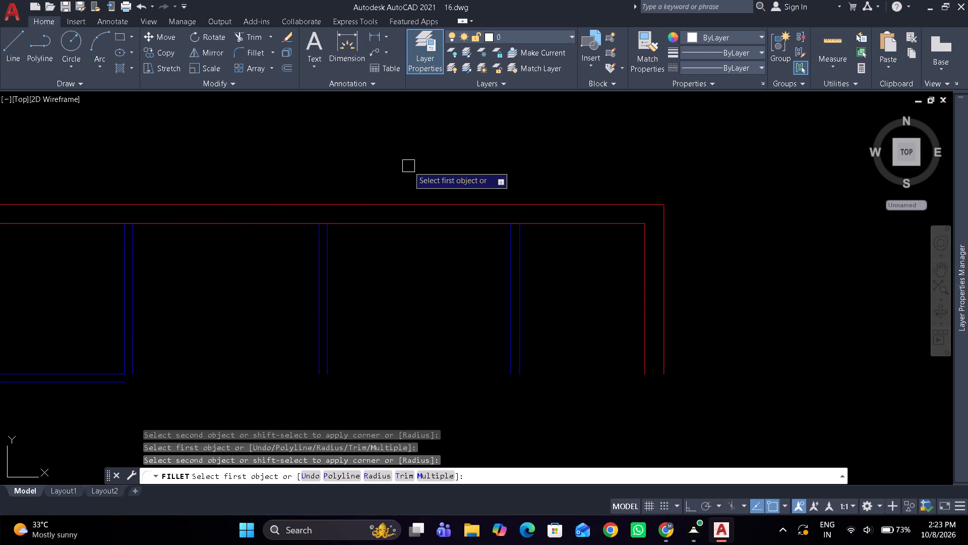
key("space")
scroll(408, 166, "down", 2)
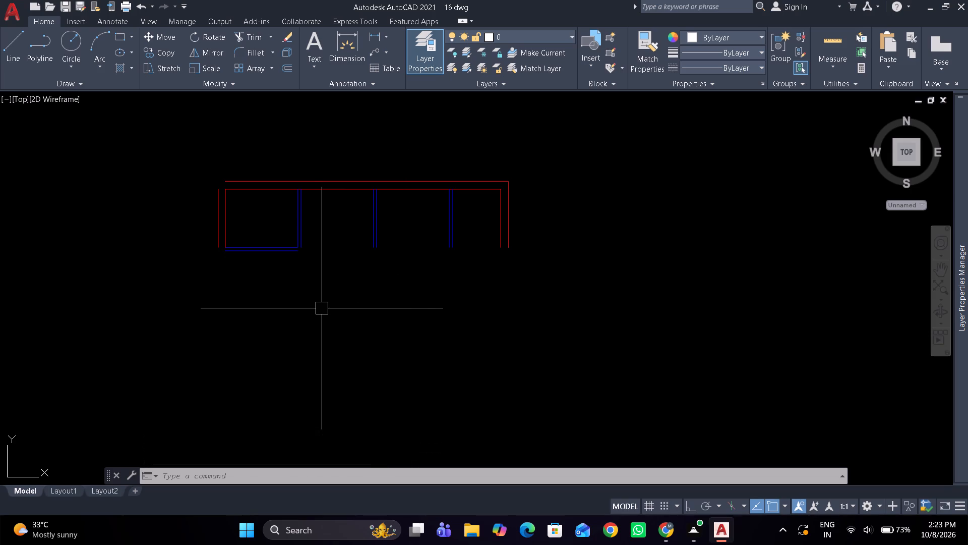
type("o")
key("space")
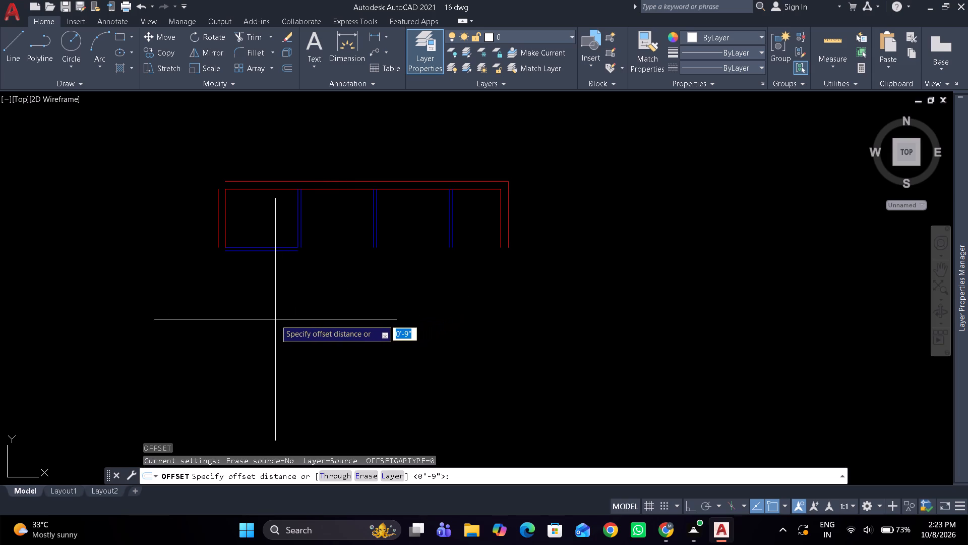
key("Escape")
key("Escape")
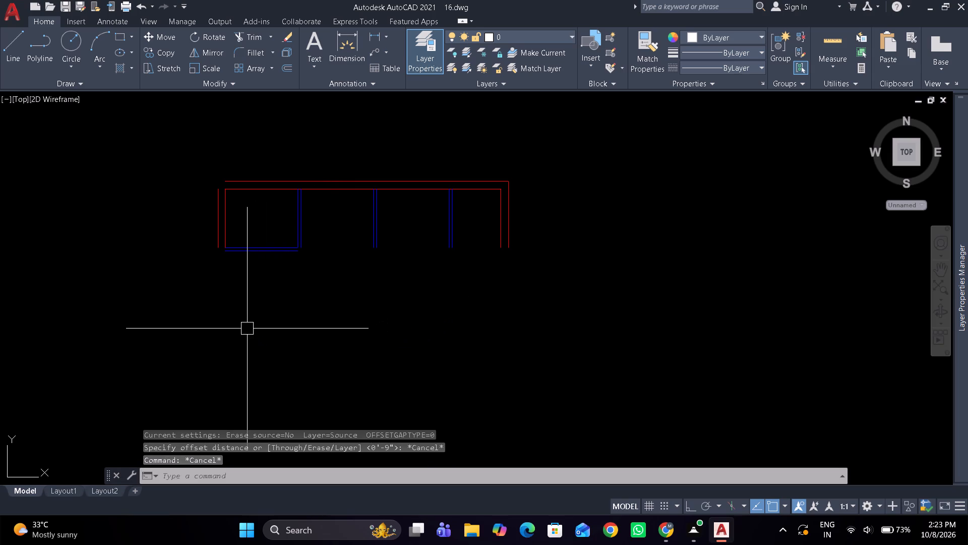
Offset the inner line of the top outer wall 50' downward.
type("o")
key("space")
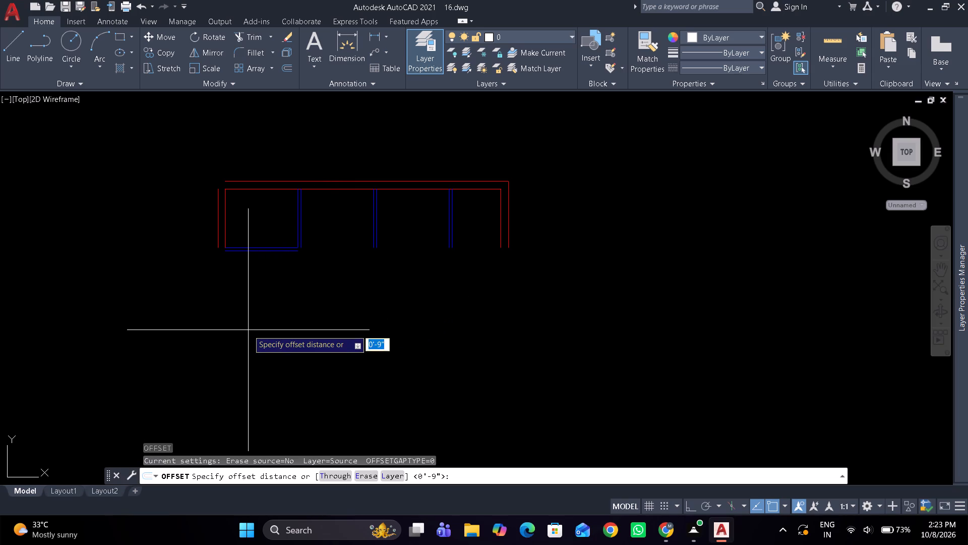
type("50")
key("apostrophe")
key("Return")
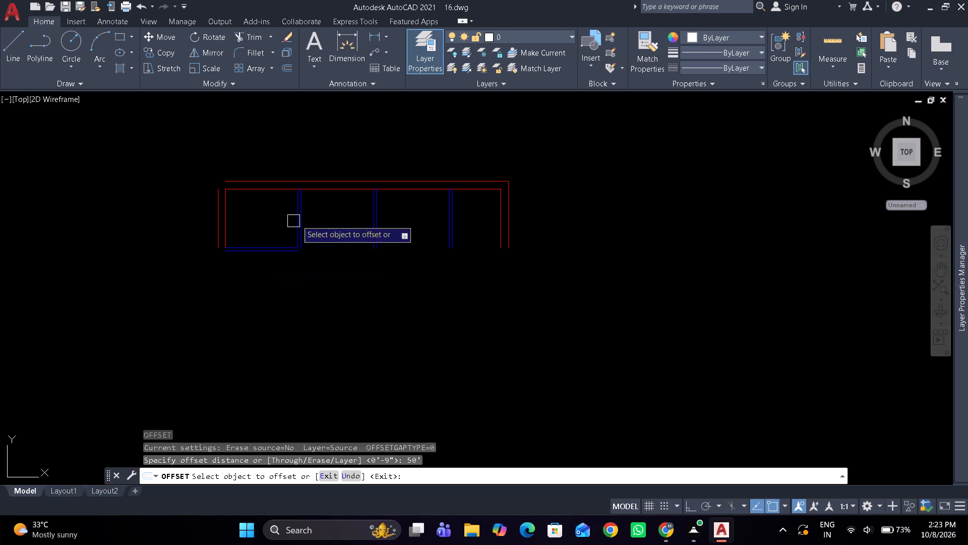
left_click(327, 194)
left_click(324, 285)
key("space")
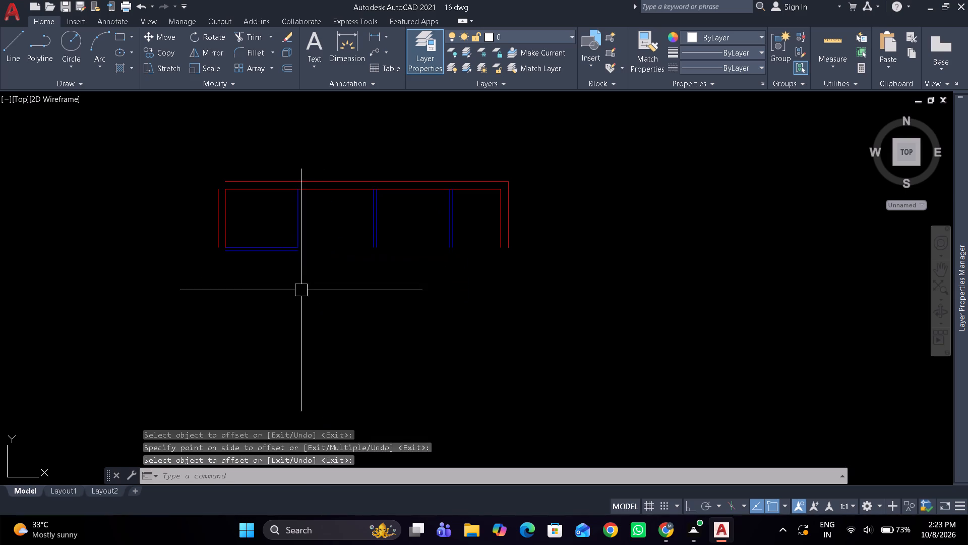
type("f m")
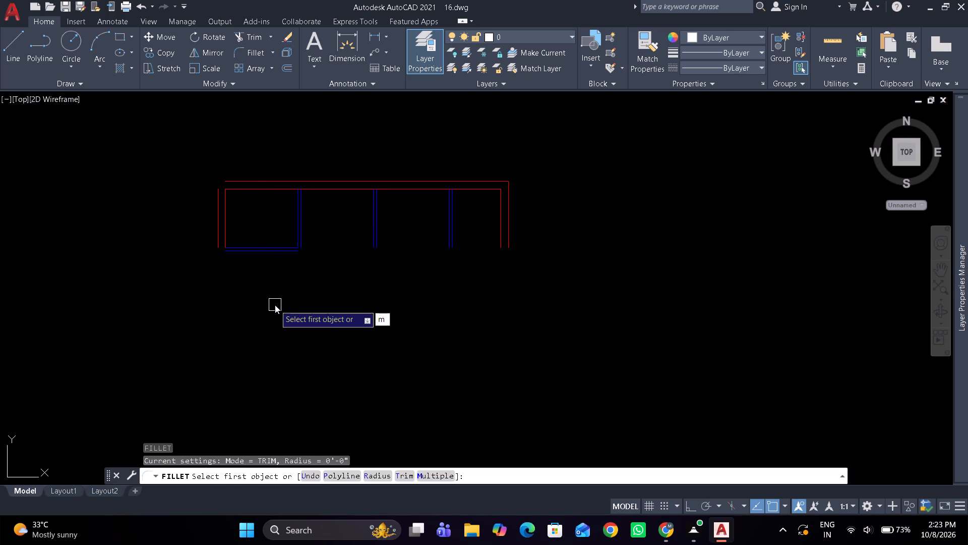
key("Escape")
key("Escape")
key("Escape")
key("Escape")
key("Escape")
Fillet the left wall's inner line to the horizontal line 50' below the top wall to close the lower-left corner.
middle_click_drag(274, 308, 269, 252)
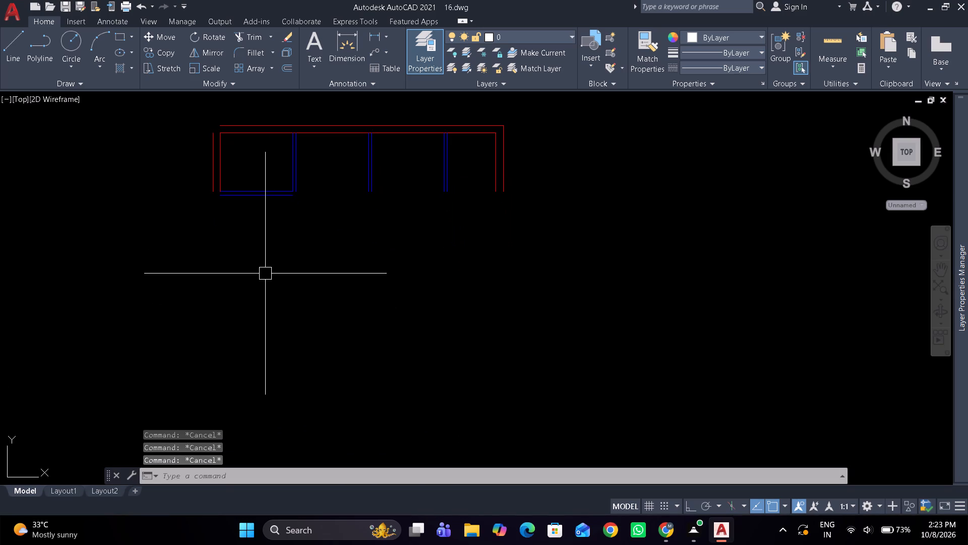
scroll(264, 278, "down", 1)
middle_click_drag(245, 332, 245, 258)
scroll(245, 260, "down", 1)
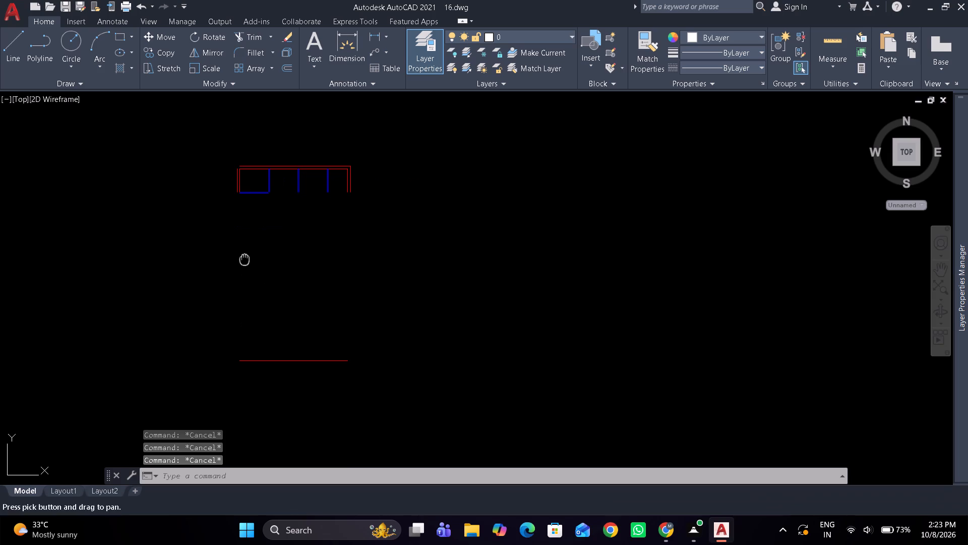
type("f")
key("space")
scroll(242, 200, "up", 4)
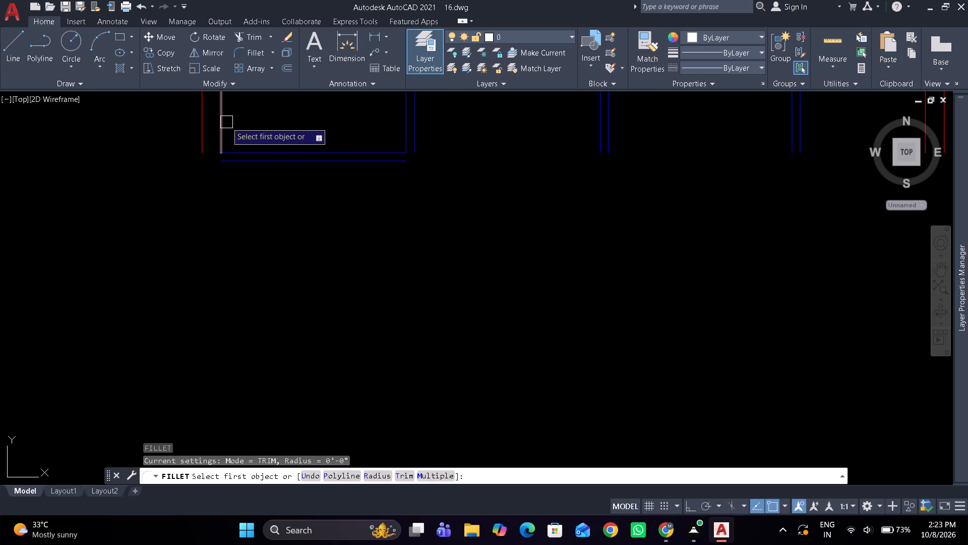
left_click(225, 121)
scroll(272, 154, "down", 3)
scroll(282, 270, "down", 1)
left_click_drag(284, 372, 290, 351)
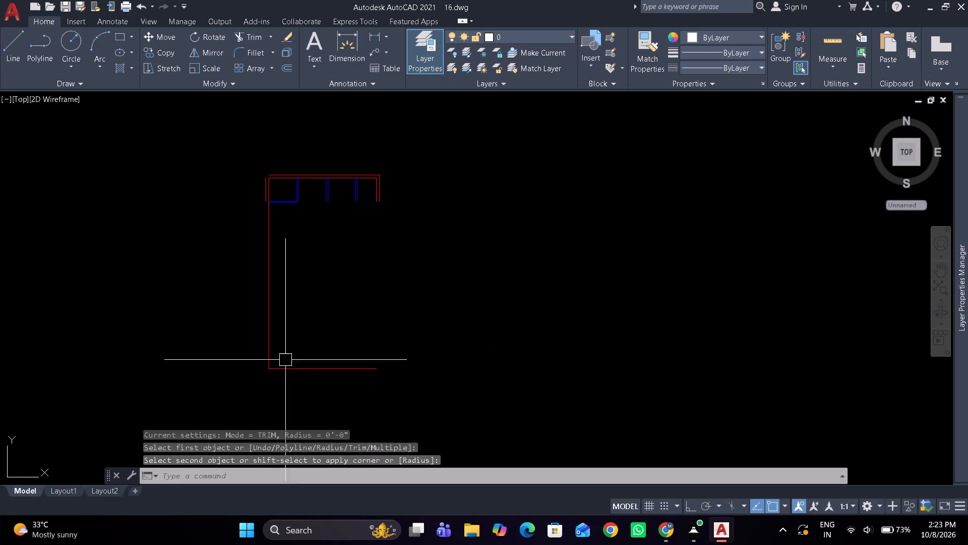
left_click_drag(290, 351, 292, 344)
key("space")
key("space")
key("space")
key("Escape")
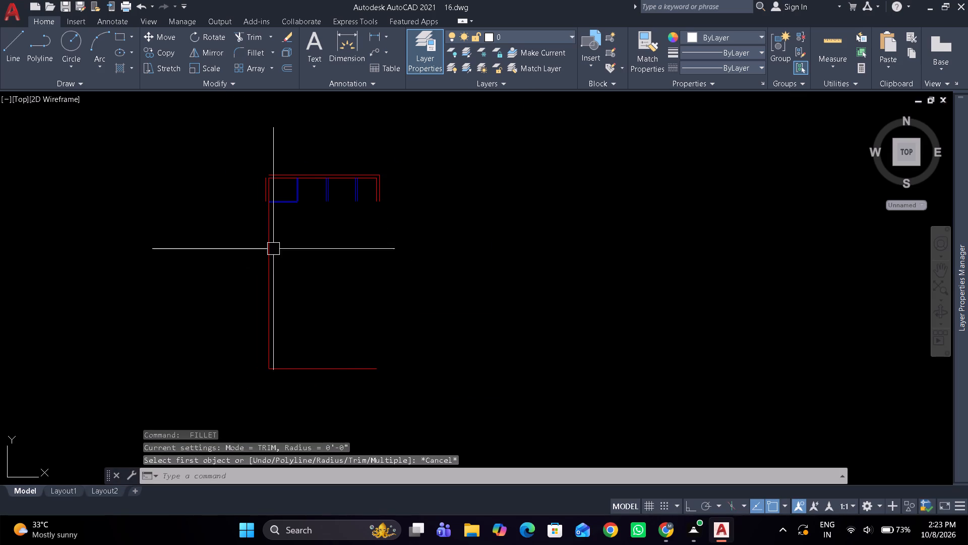
Offset the full-height inner line of the left wall 3' to the right.
scroll(284, 238, "up", 2)
type("o")
key("space")
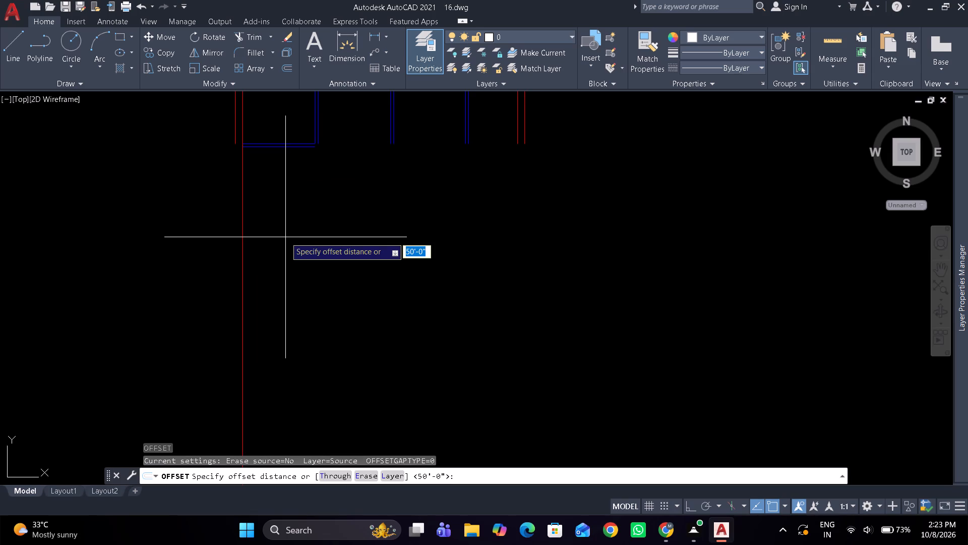
type("3'")
key("space")
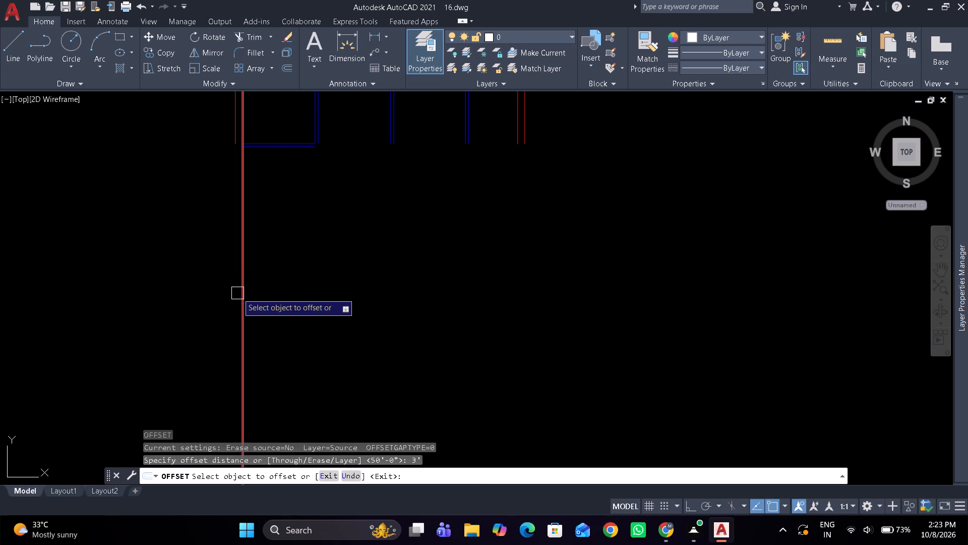
left_click_drag(237, 293, 242, 293)
left_click(331, 287)
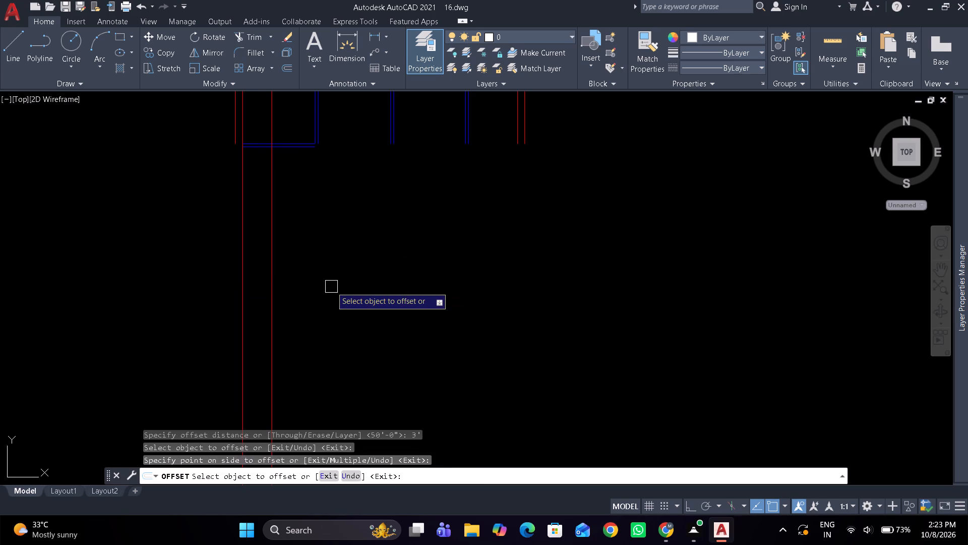
key("space")
Offset the new vertical line 9" to the right to give the wall its thickness.
key("space")
type("9\"")
key("space")
left_click_drag(275, 286, 332, 270)
left_click(342, 265)
key("space")
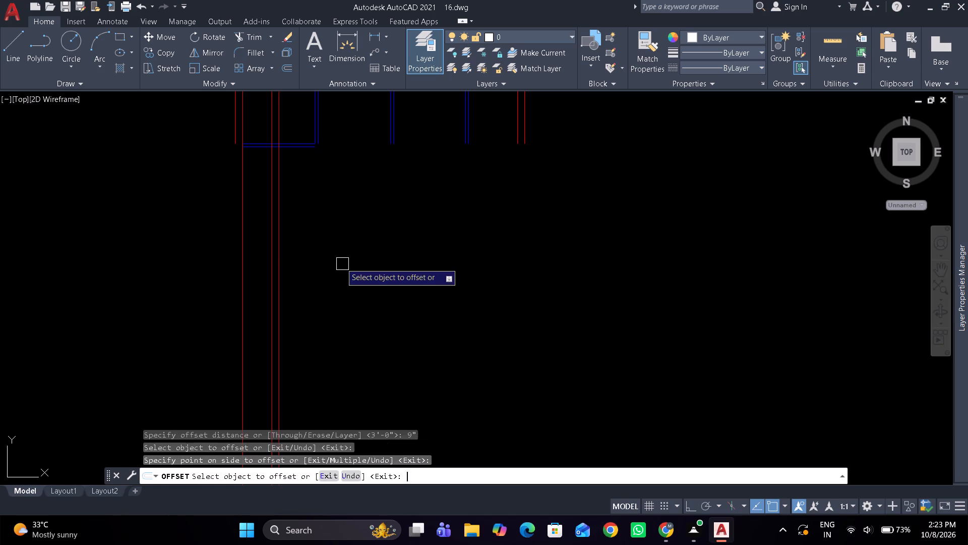
Trim both new vertical wall lines inside and above the first room's blue bottom wall so they end at its lower line.
scroll(266, 140, "up", 5)
type("tr")
key("space")
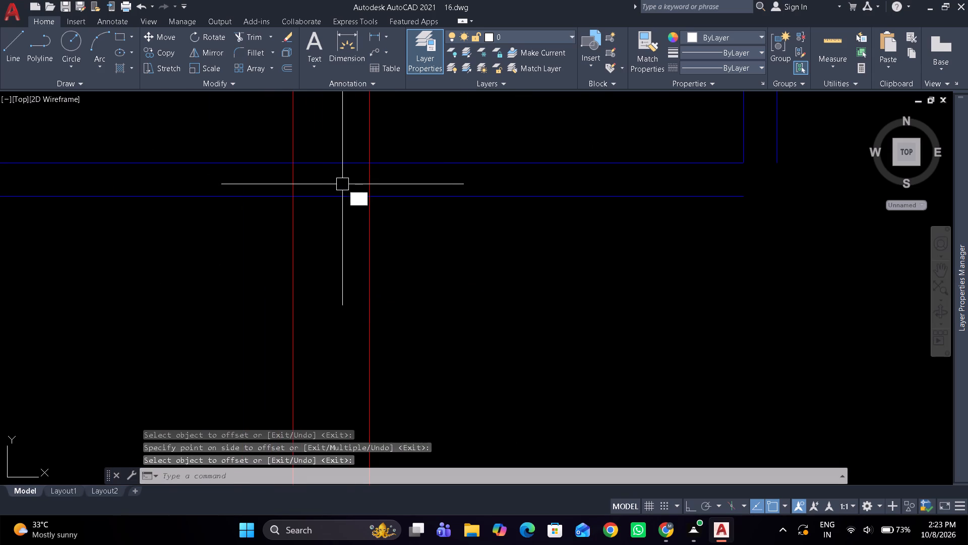
left_click_drag(270, 175, 418, 172)
left_click_drag(405, 146, 403, 145)
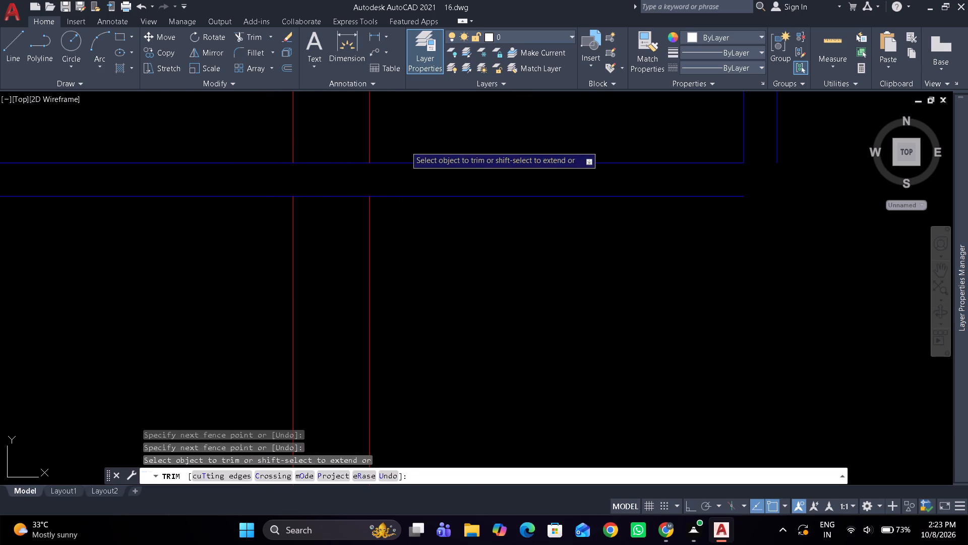
left_click_drag(403, 145, 257, 143)
key("space")
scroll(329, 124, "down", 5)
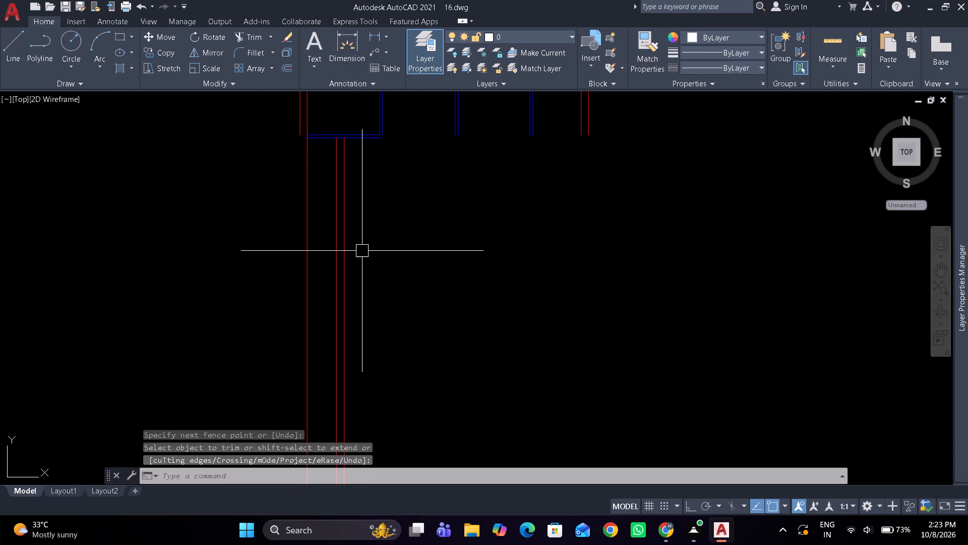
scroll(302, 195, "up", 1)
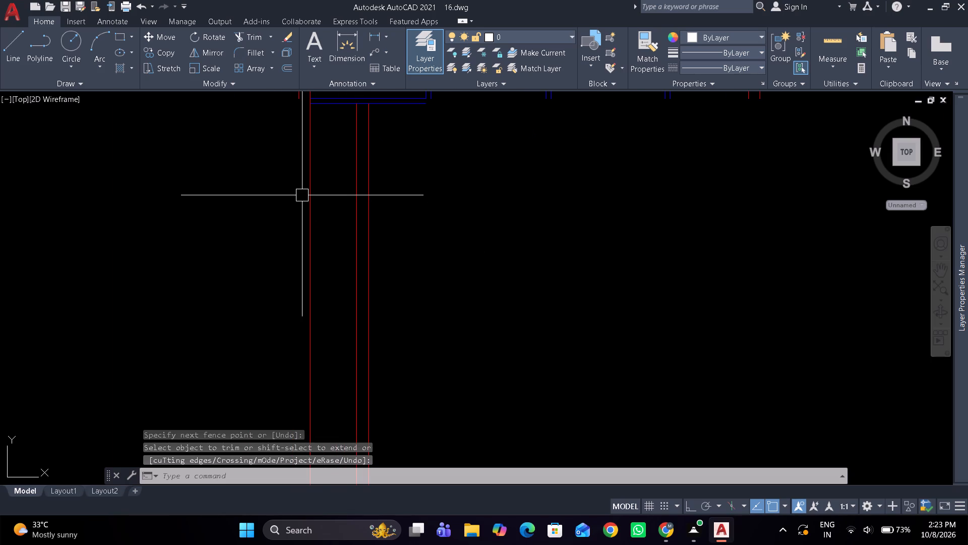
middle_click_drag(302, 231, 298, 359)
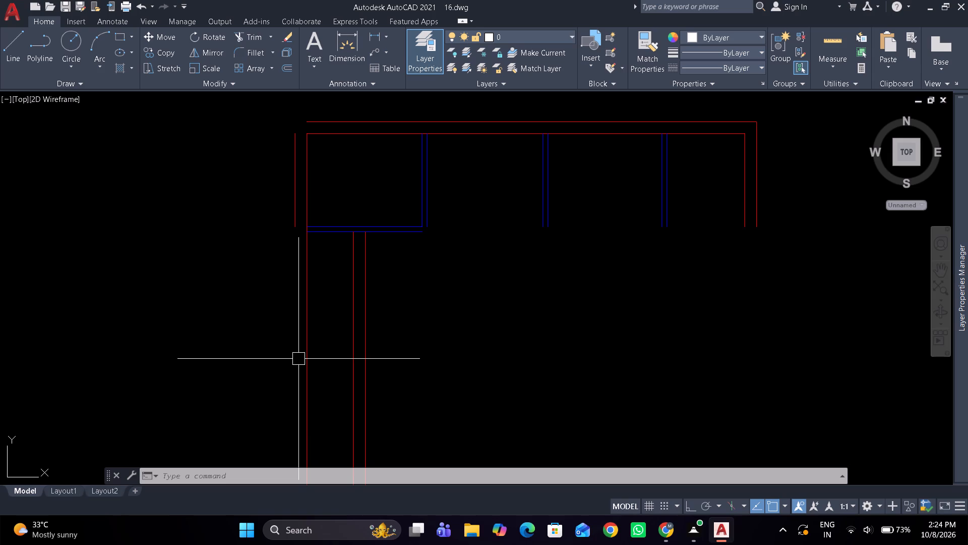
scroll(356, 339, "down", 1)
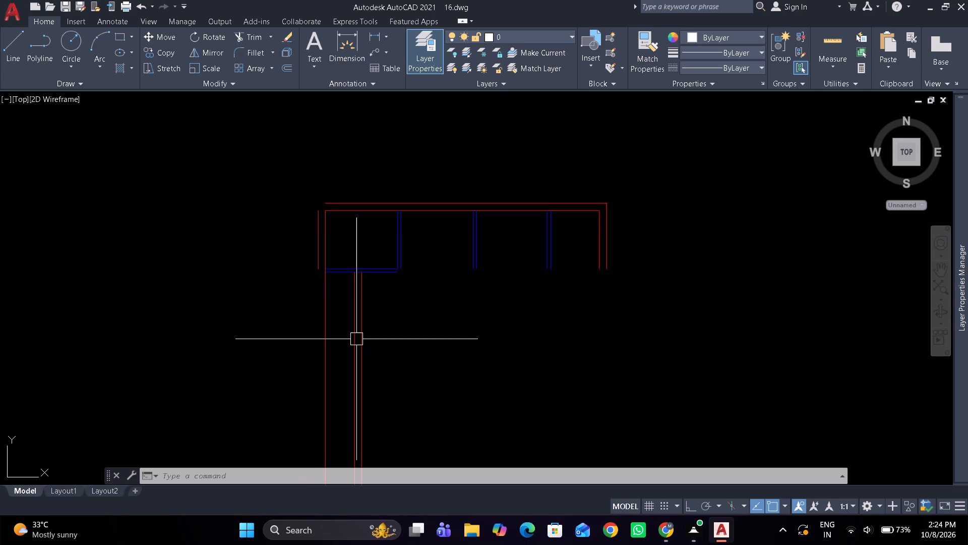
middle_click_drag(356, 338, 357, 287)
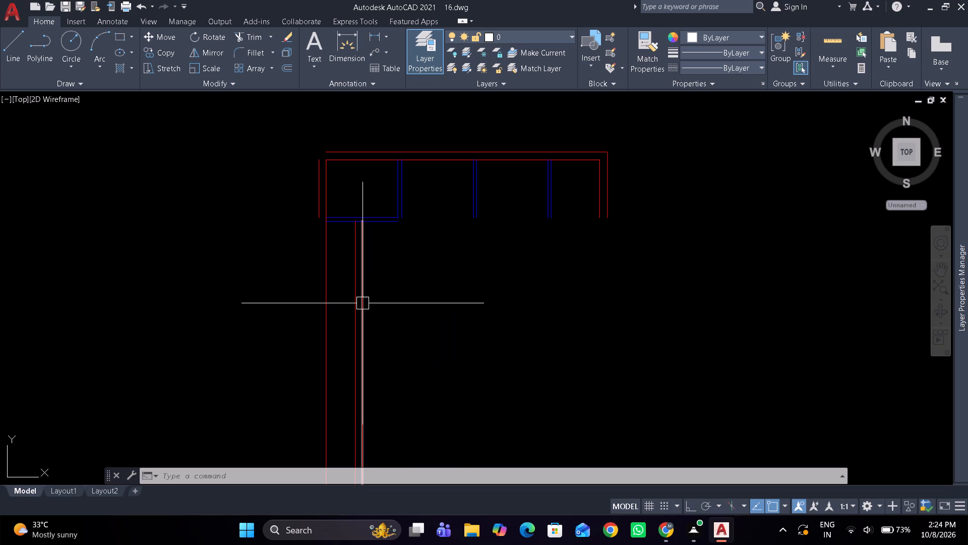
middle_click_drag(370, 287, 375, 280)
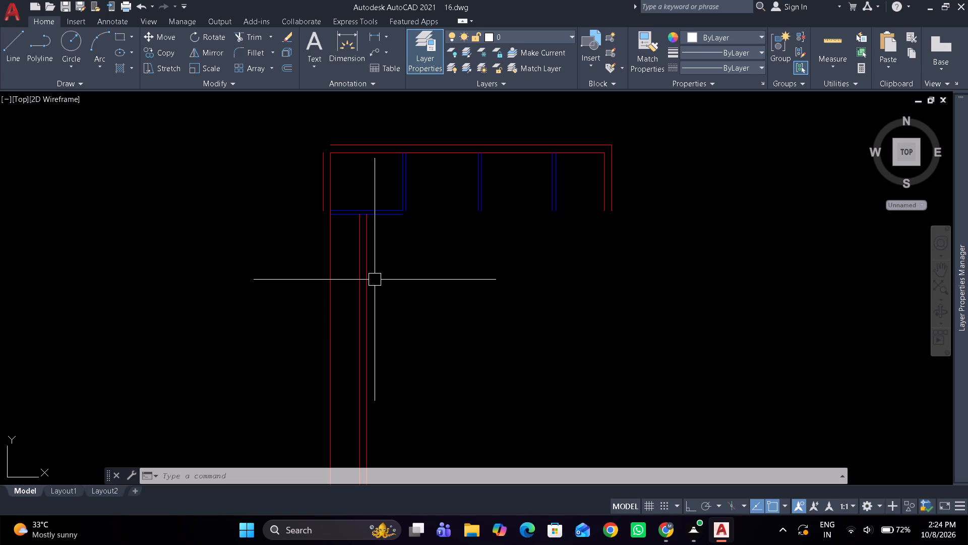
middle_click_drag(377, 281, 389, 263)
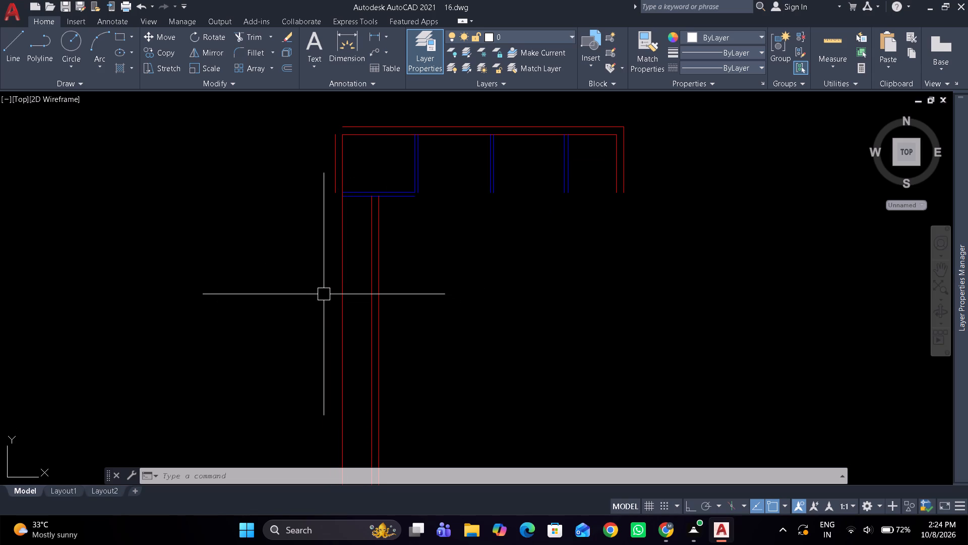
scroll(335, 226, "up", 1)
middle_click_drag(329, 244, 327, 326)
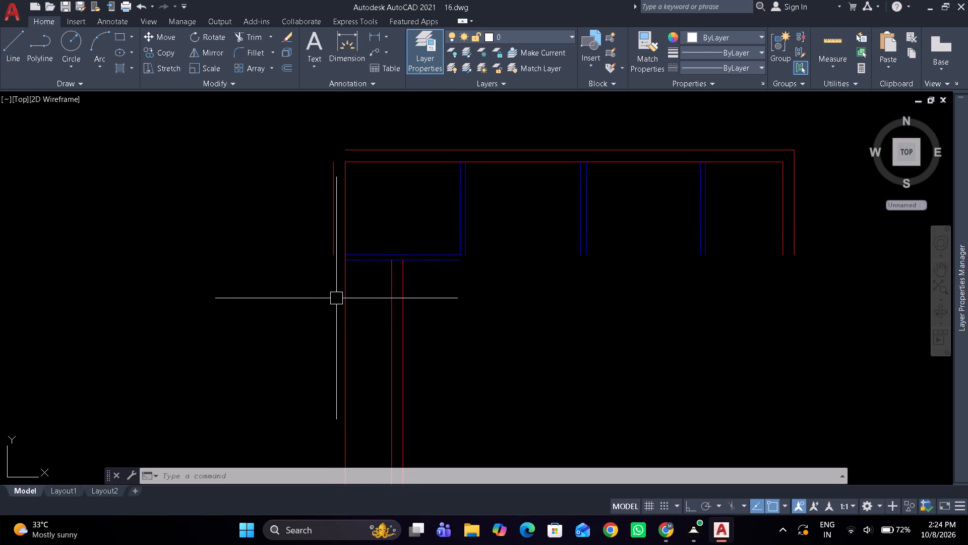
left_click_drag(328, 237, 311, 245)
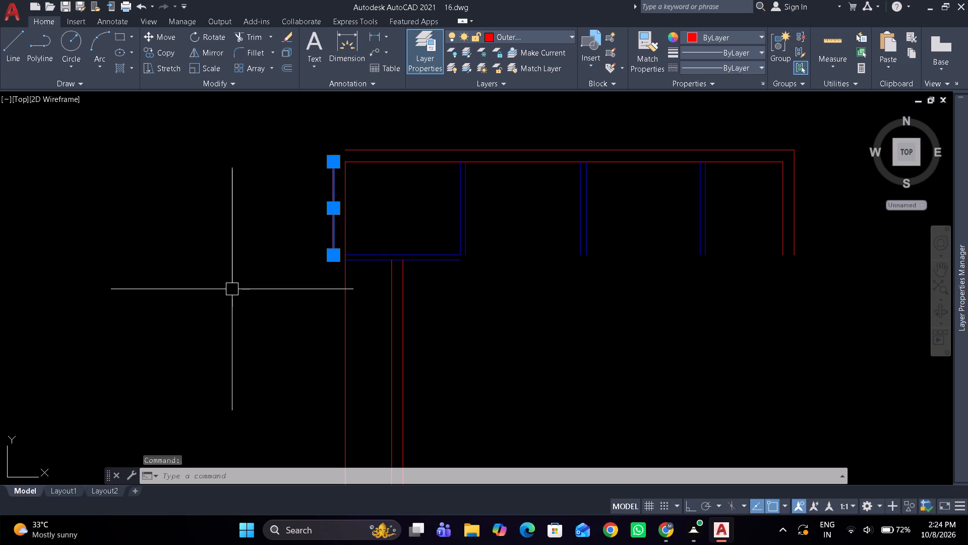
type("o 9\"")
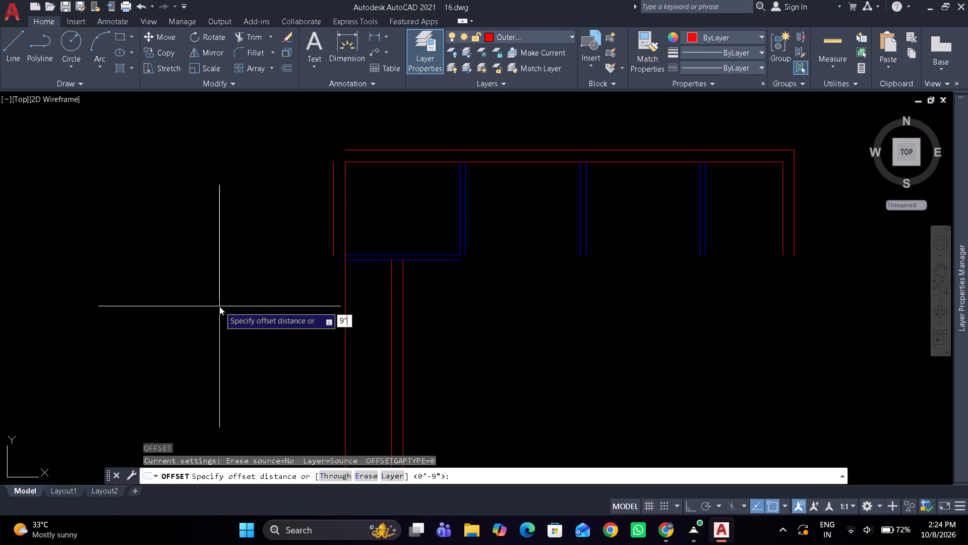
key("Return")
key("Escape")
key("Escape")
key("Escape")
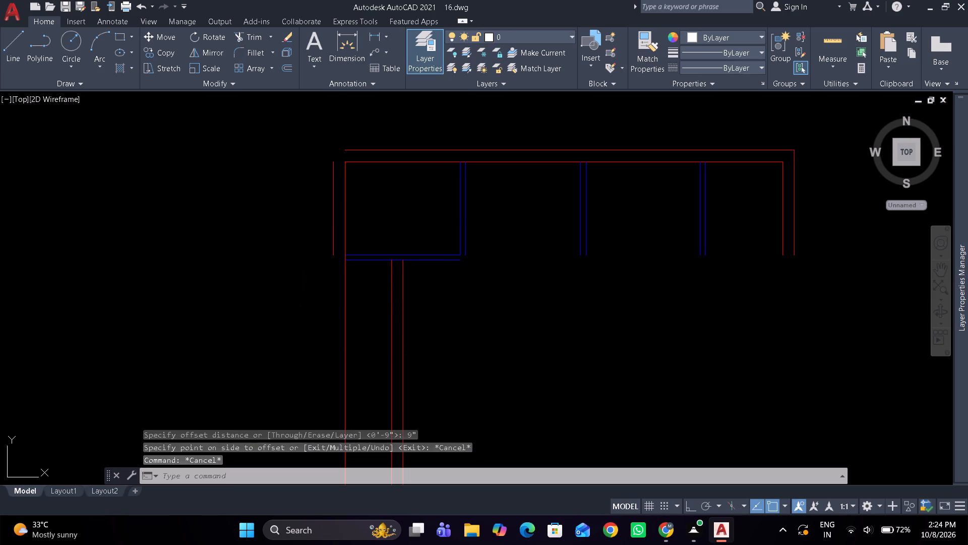
Replace the short outer line of the left wall: erase it and offset the full-height inner line 9" outward.
left_click_drag(333, 233, 313, 244)
type("e o 9\"")
key("Return")
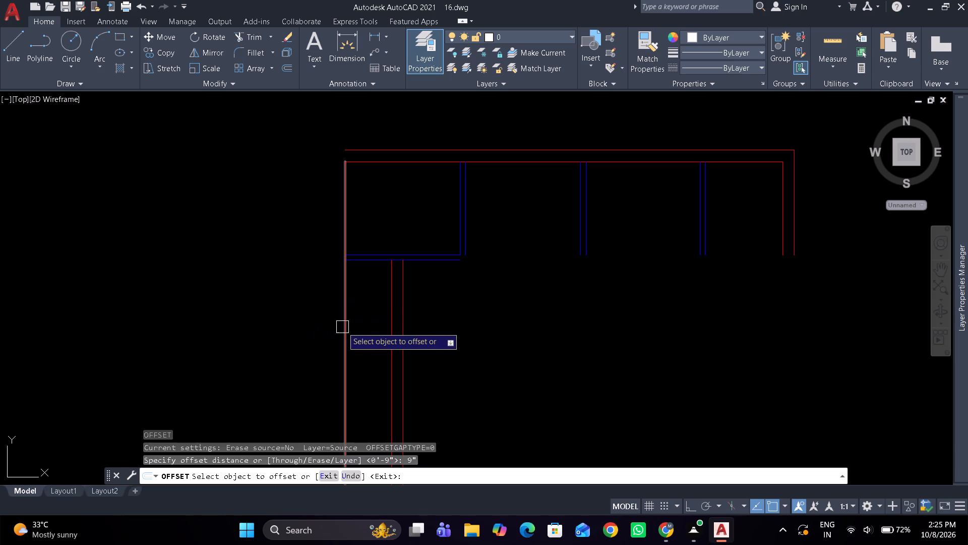
left_click_drag(343, 327, 307, 330)
left_click(263, 337)
key("space")
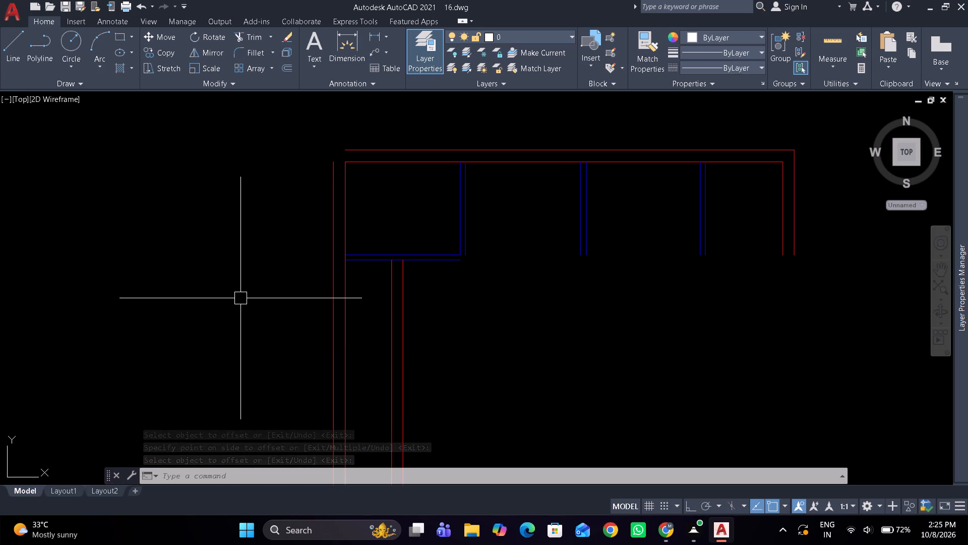
Offset the lower line of the first room's blue bottom wall 11'7" downward.
scroll(462, 301, "up", 2)
type("o")
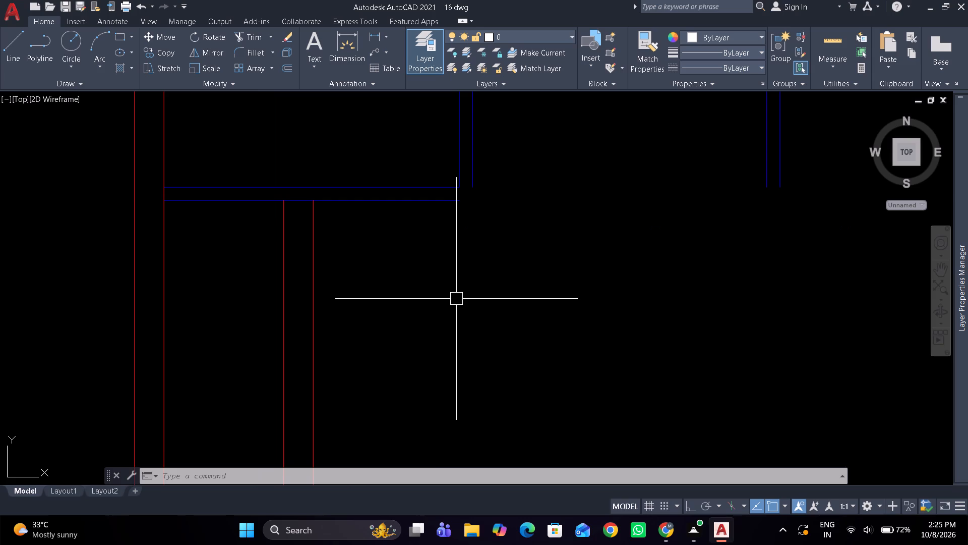
key("space")
type("11'")
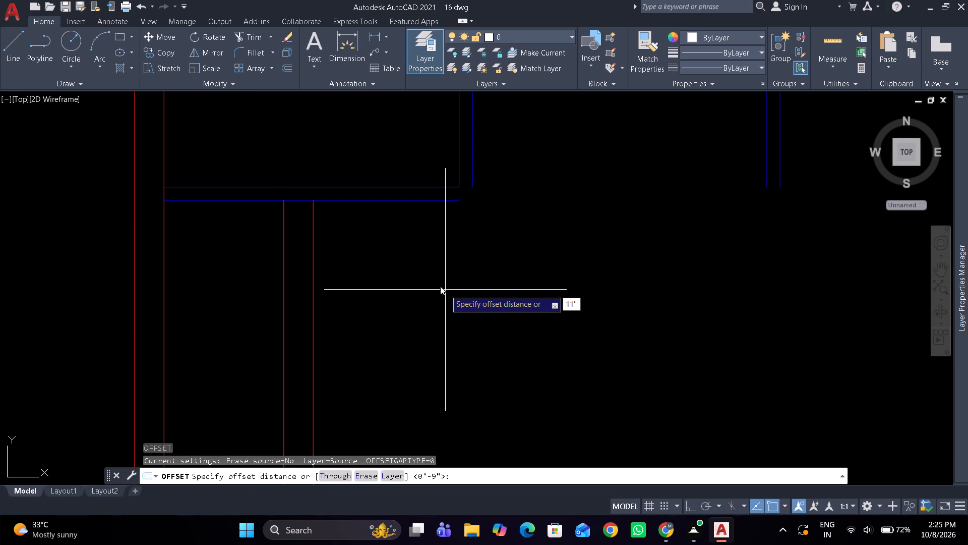
type("7\"")
key("Return")
left_click(441, 207)
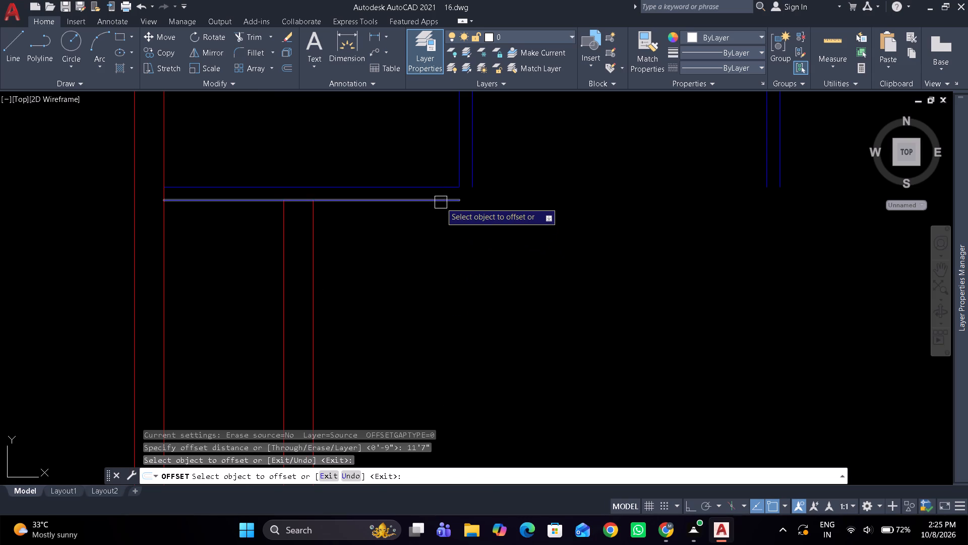
left_click(441, 202)
scroll(448, 238, "down", 3)
left_click(463, 269)
key("space")
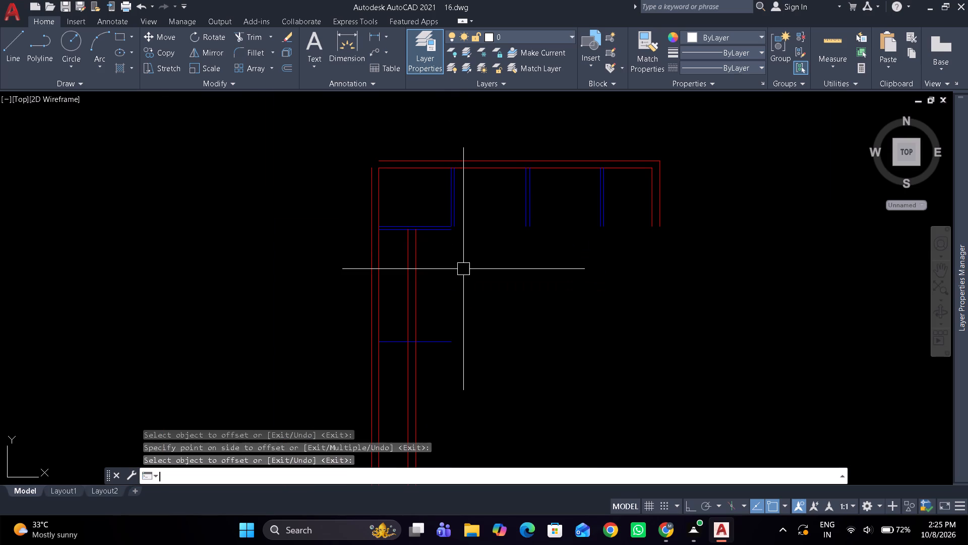
Trim the new blue horizontal line so only the part right of the 9" vertical wall pair remains.
type("tr")
key("space")
scroll(411, 309, "up", 2)
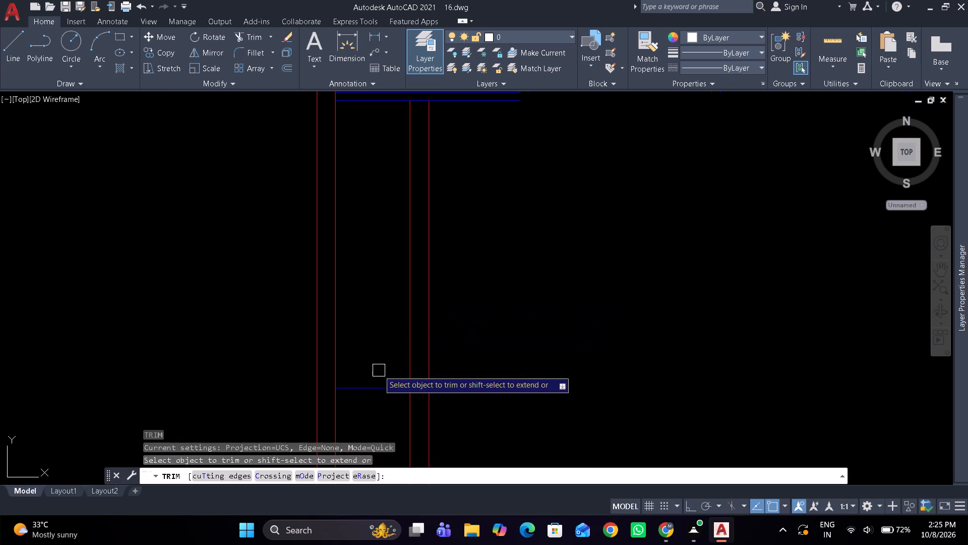
left_click(374, 392)
scroll(407, 390, "up", 1)
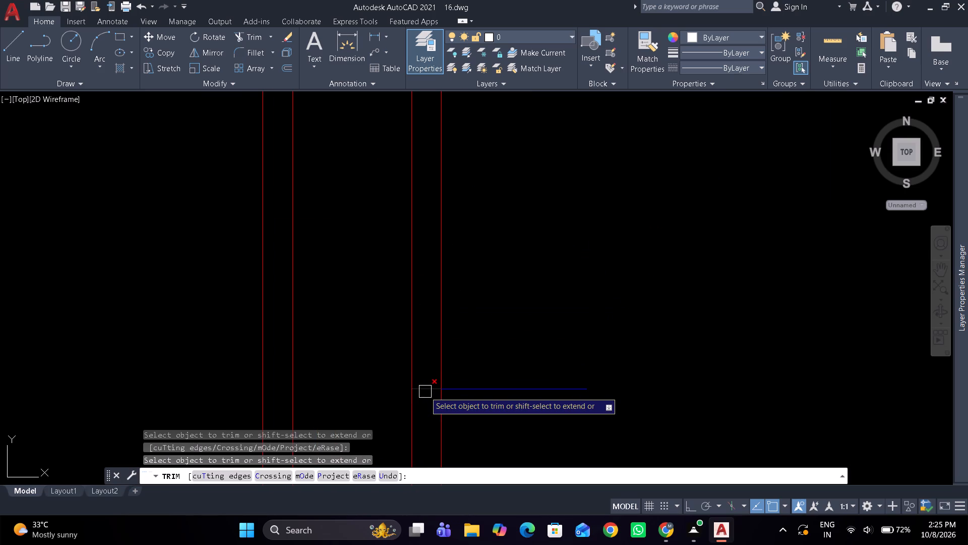
left_click(425, 392)
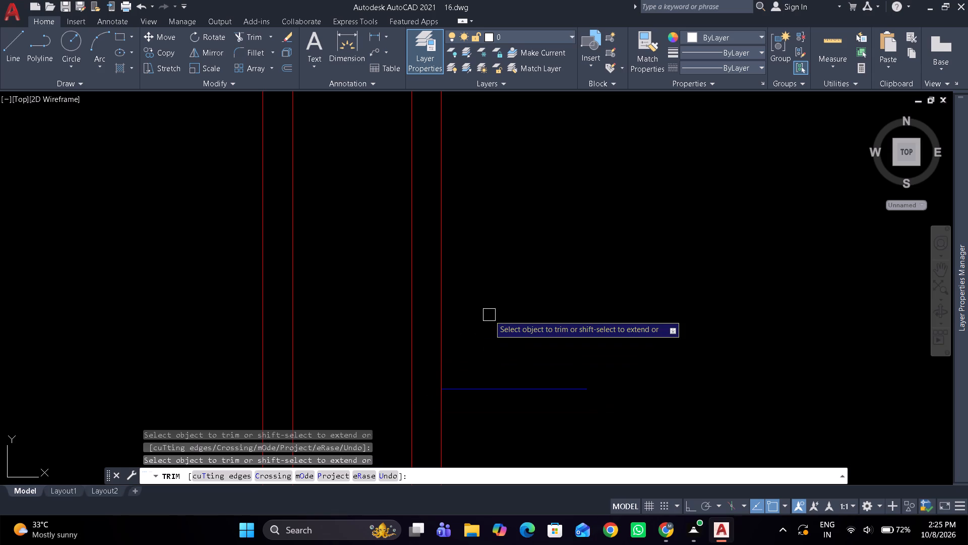
key("space")
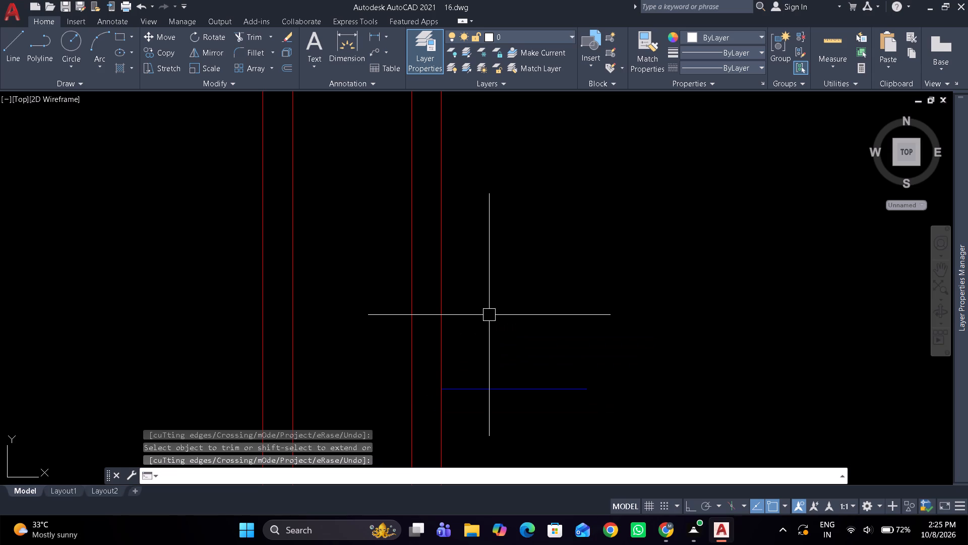
key("space")
key("Escape")
Offset the new blue horizontal line below the first room 4" downward to form an inner wall.
type("o 4\"")
key("Return")
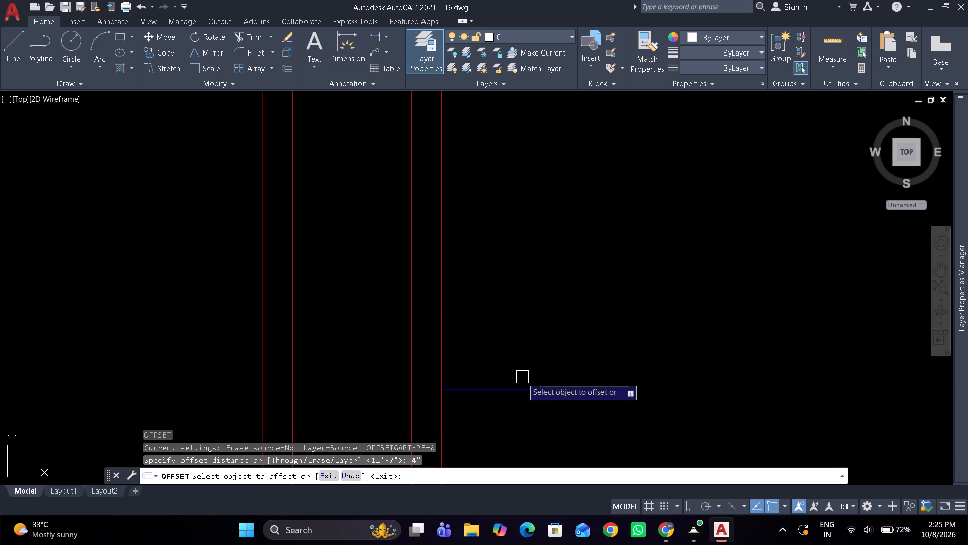
left_click_drag(518, 393, 514, 404)
left_click(506, 425)
key("space")
Fillet both lines of the new horizontal wall in multiple mode to the second vertical partition's two lines, forming the lower room's corner.
scroll(581, 312, "down", 3)
middle_click_drag(580, 310, 409, 348)
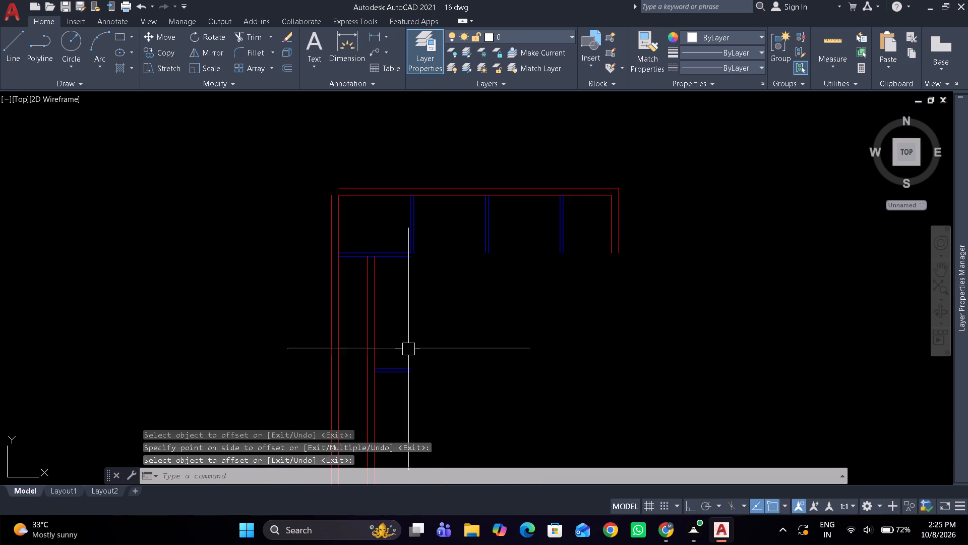
scroll(439, 366, "up", 1)
type("f m")
key("space")
scroll(454, 366, "up", 1)
left_click_drag(342, 372, 354, 363)
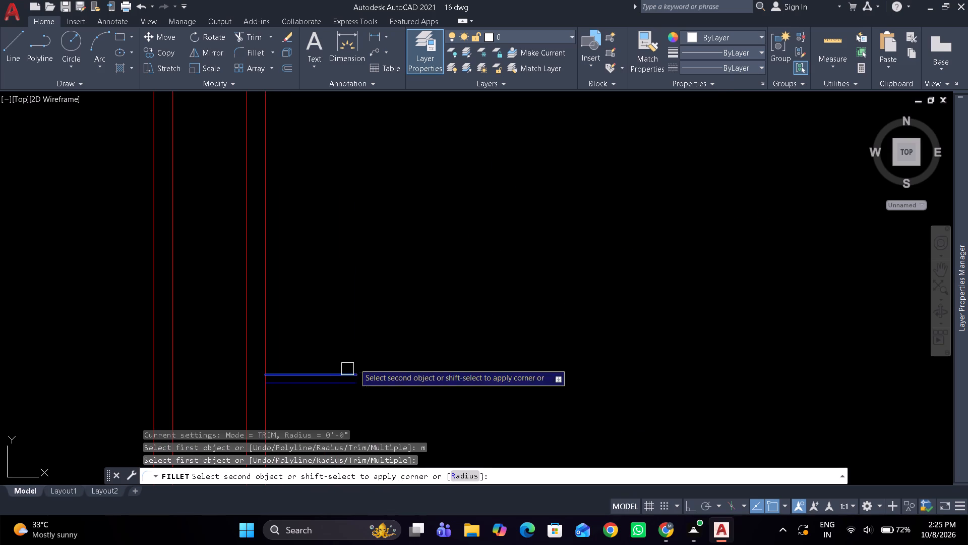
scroll(427, 318, "down", 2)
scroll(473, 237, "up", 2)
left_click(475, 197)
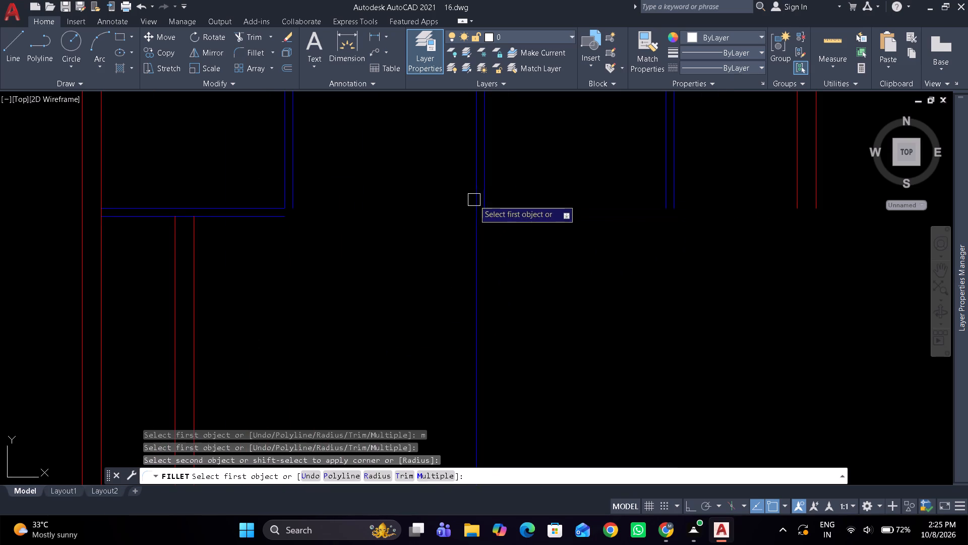
left_click_drag(488, 199, 506, 189)
scroll(533, 189, "down", 3)
scroll(506, 283, "up", 3)
left_click(376, 236)
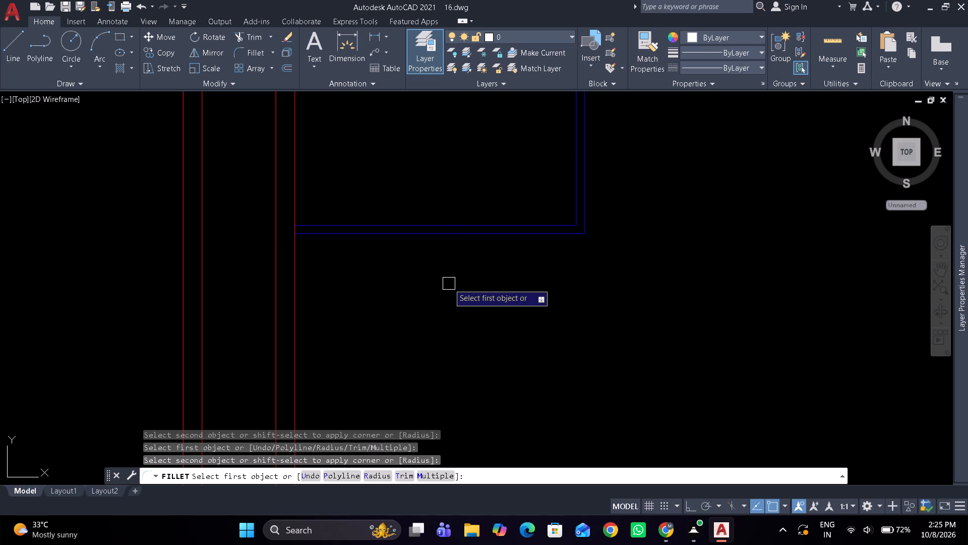
key("space")
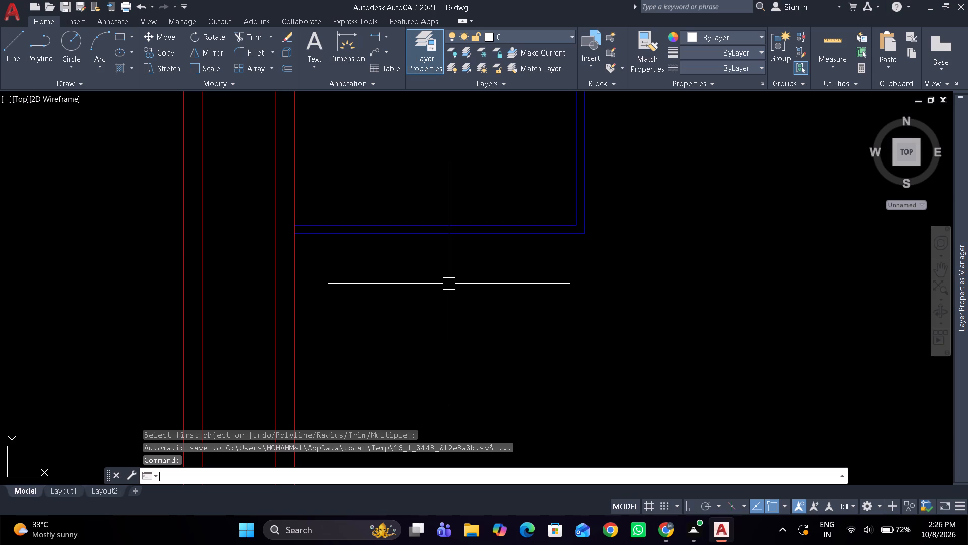
Extend the upper line of the first room's bottom wall to the right wall's inner line, using that line as boundary edge.
scroll(449, 284, "down", 4)
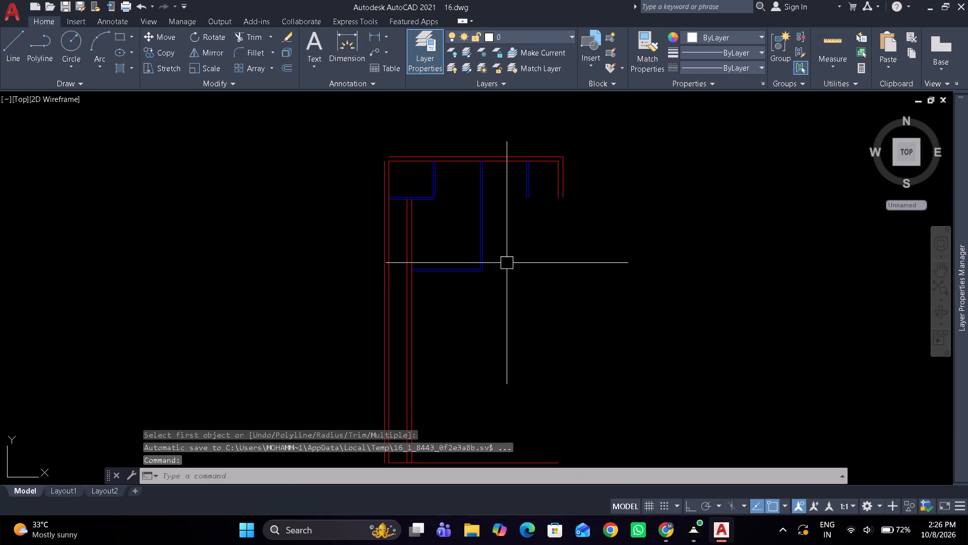
middle_click_drag(480, 265, 427, 304)
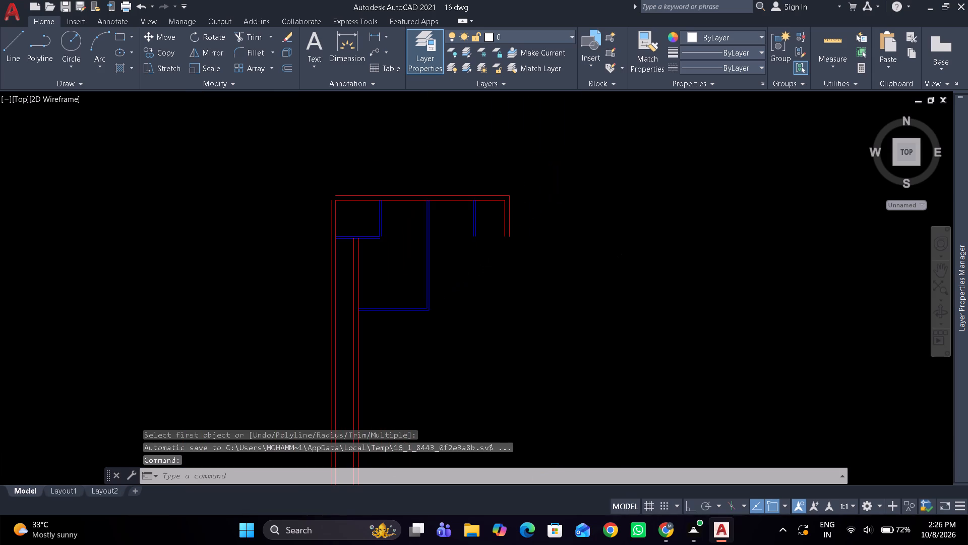
scroll(446, 229, "up", 3)
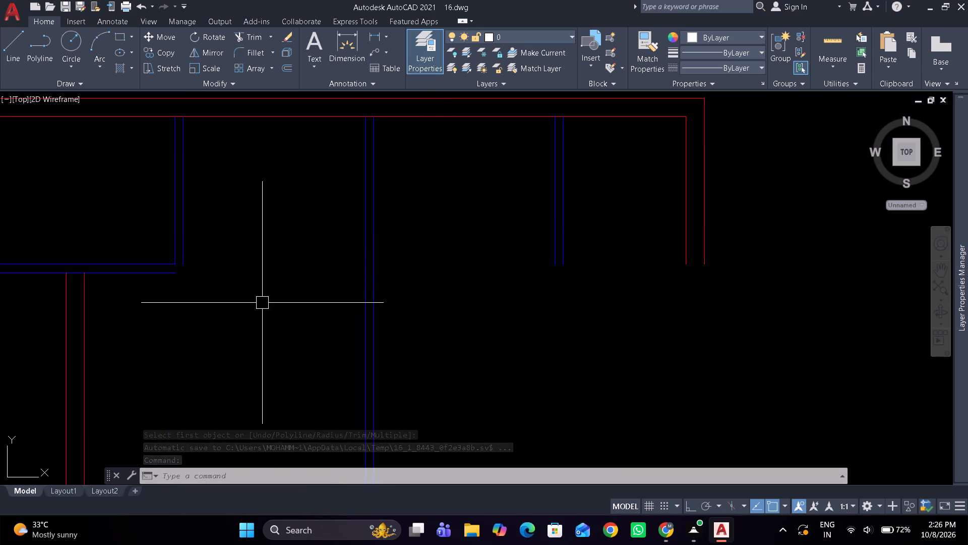
type("ex")
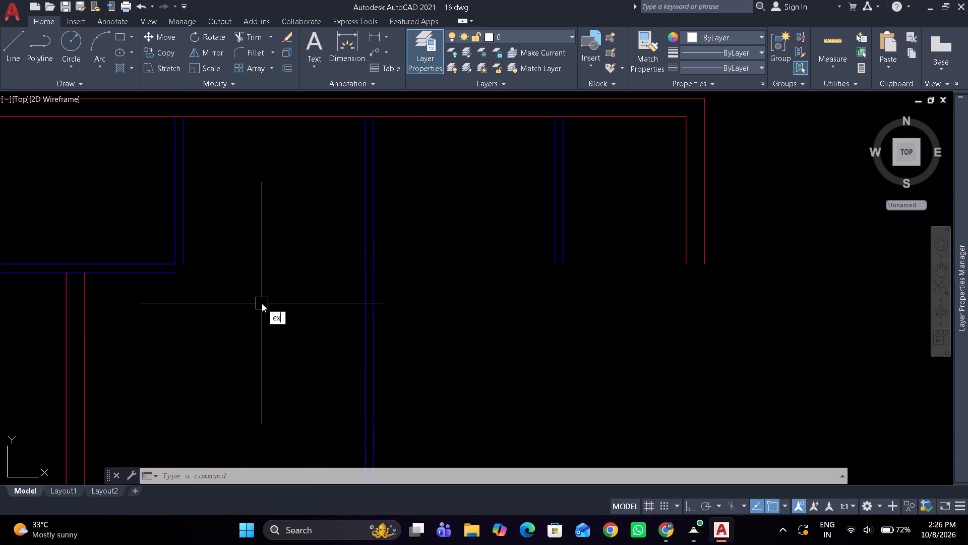
key("space")
left_click(686, 248)
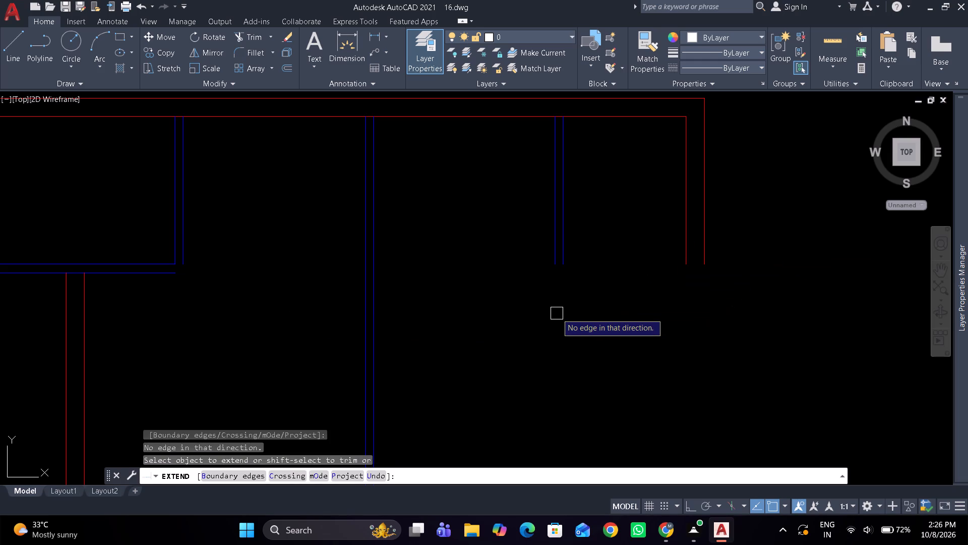
type("b")
key("space")
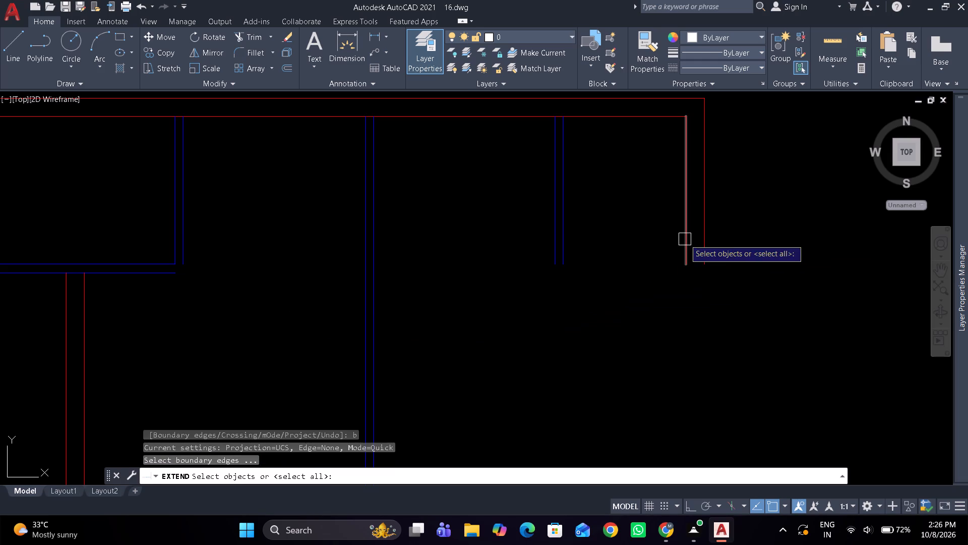
left_click(685, 239)
key("space")
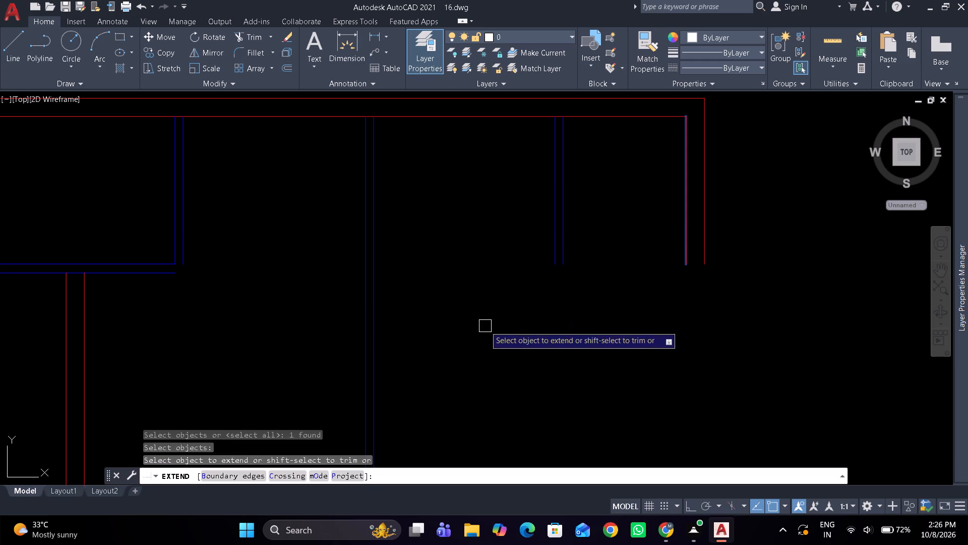
left_click(143, 240)
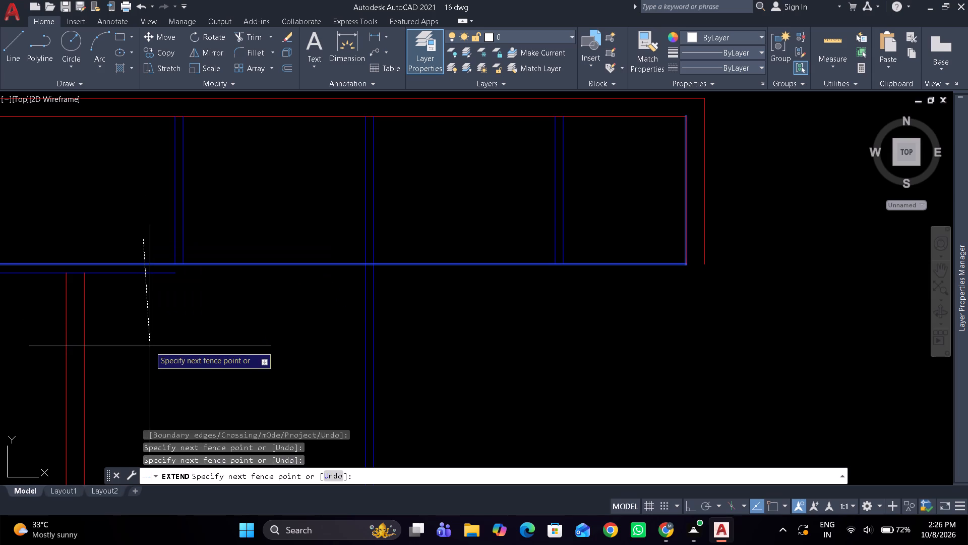
left_click(150, 346)
key("space")
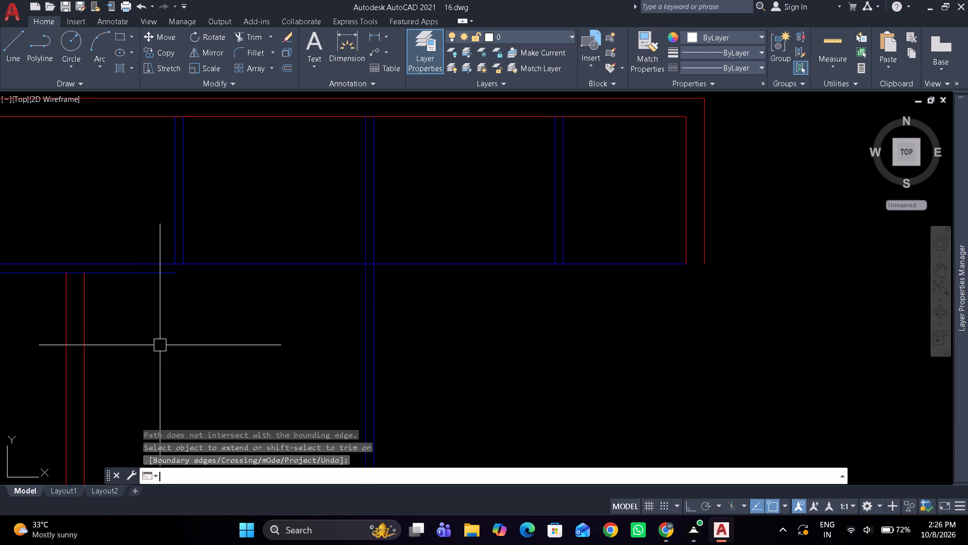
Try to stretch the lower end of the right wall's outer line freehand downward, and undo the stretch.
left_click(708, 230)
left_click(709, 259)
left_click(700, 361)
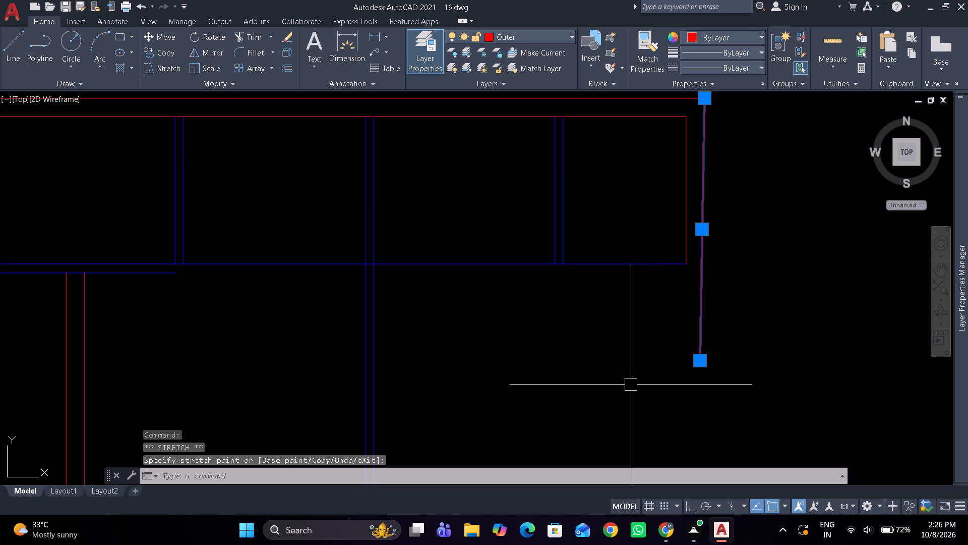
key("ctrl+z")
Turn Ortho on and stretch the lower end of the right wall's outer line straight down past the top rooms' bottom wall.
left_click(708, 228)
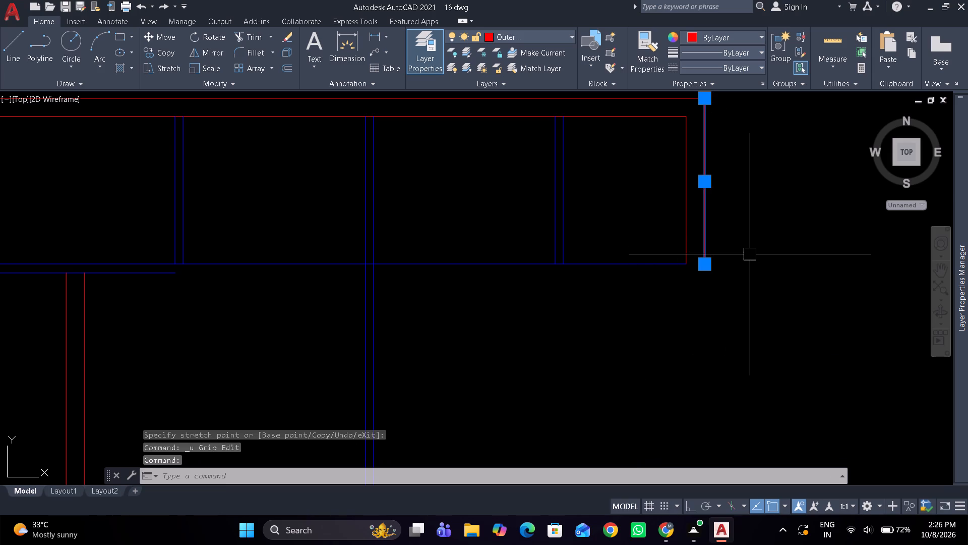
key("F8")
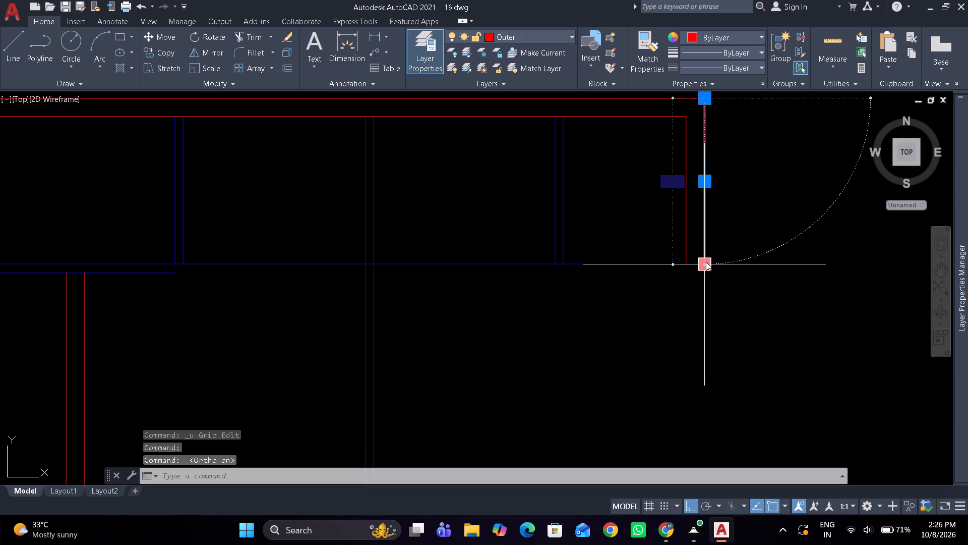
left_click(706, 262)
left_click(705, 342)
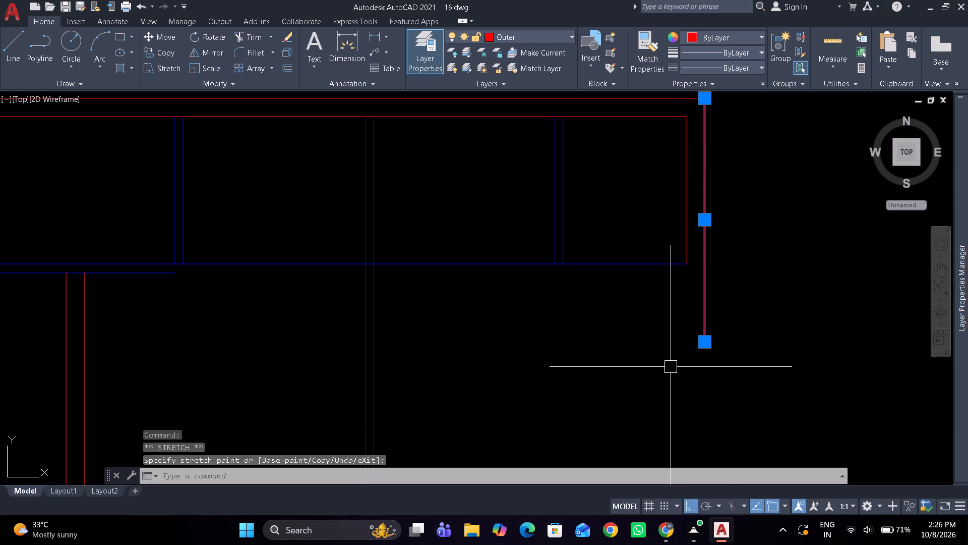
key("Escape")
Stretch the free end of the bottom wall's lower line horizontally to the right wall's outer line.
left_click(163, 277)
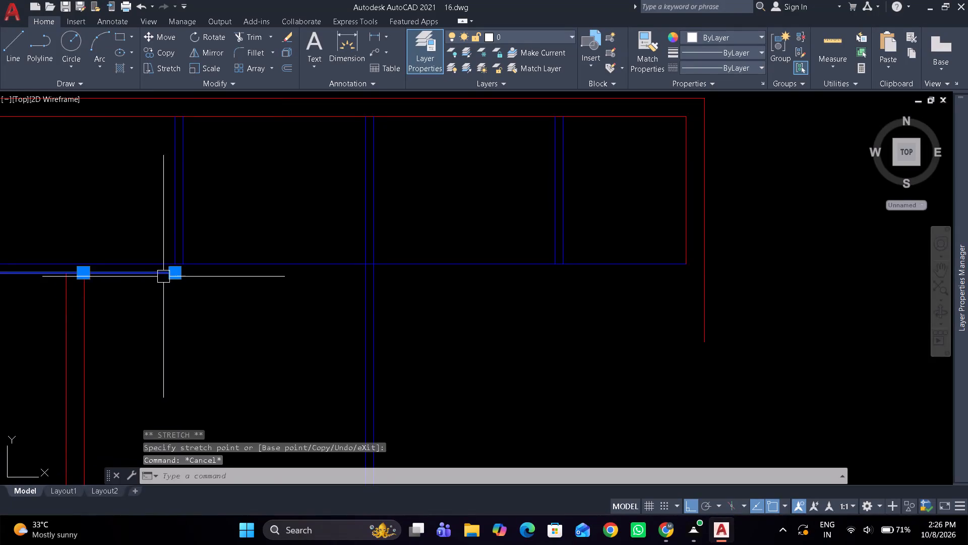
left_click_drag(174, 277, 181, 277)
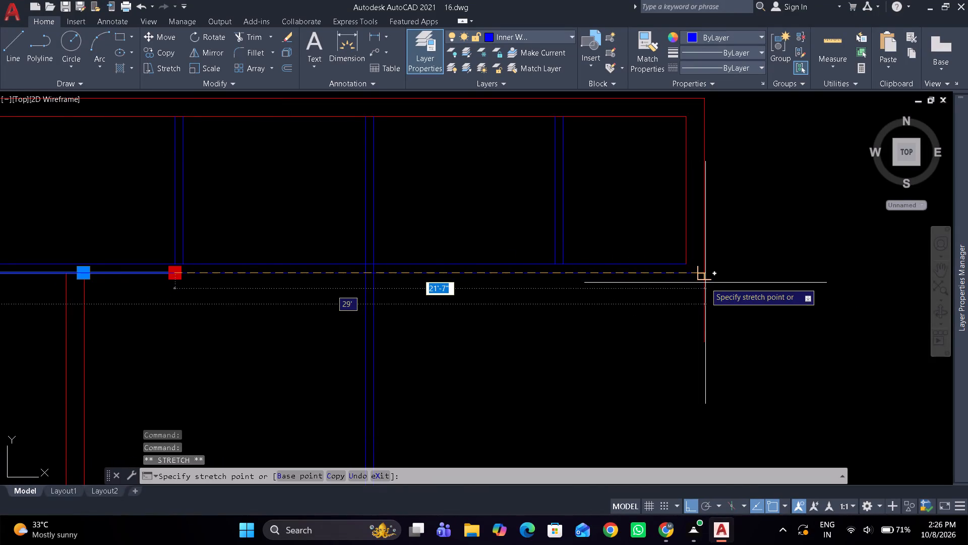
left_click(705, 278)
key("Escape")
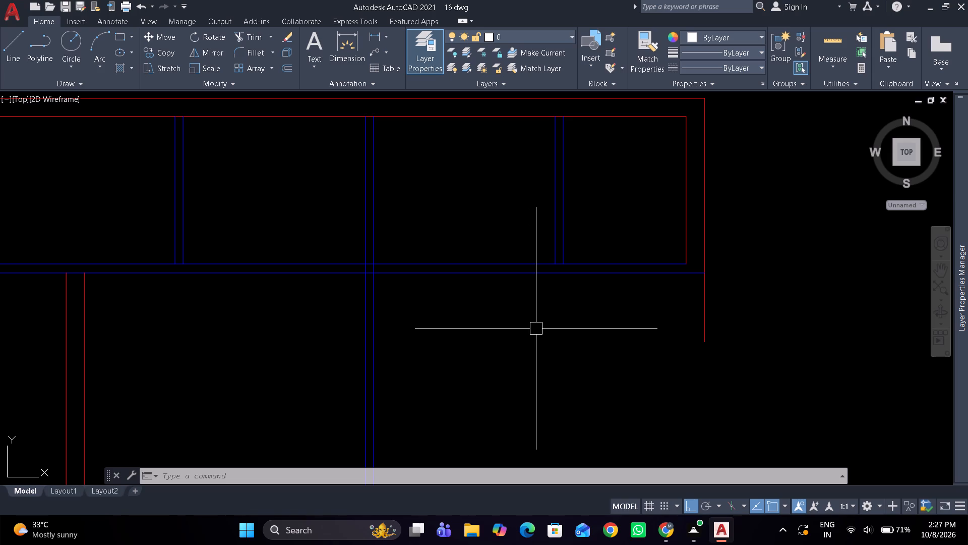
Examine the whole plan, from the top room row down to the bottom outer wall line and the open area below the rooms.
scroll(536, 329, "down", 1)
middle_click_drag(536, 329, 559, 321)
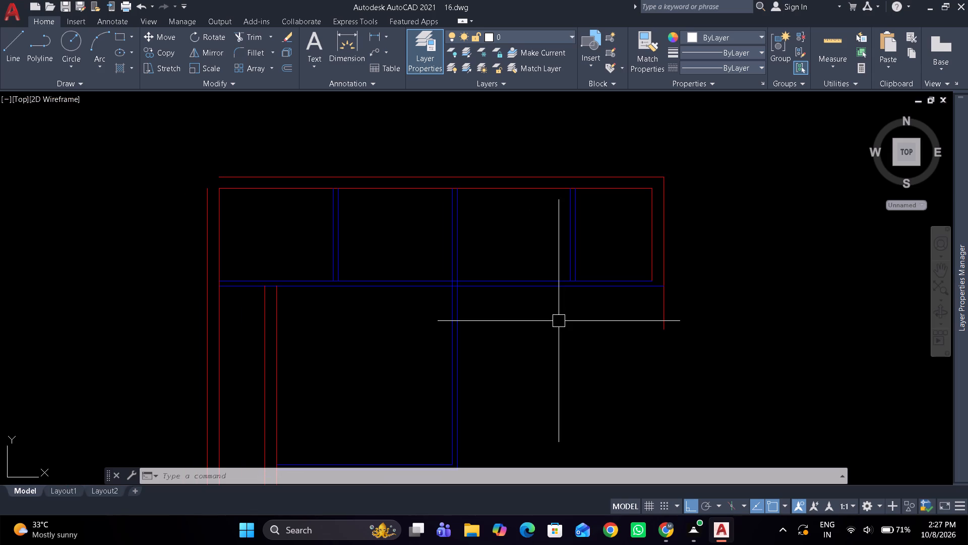
scroll(560, 338, "down", 1)
middle_click_drag(561, 340, 558, 315)
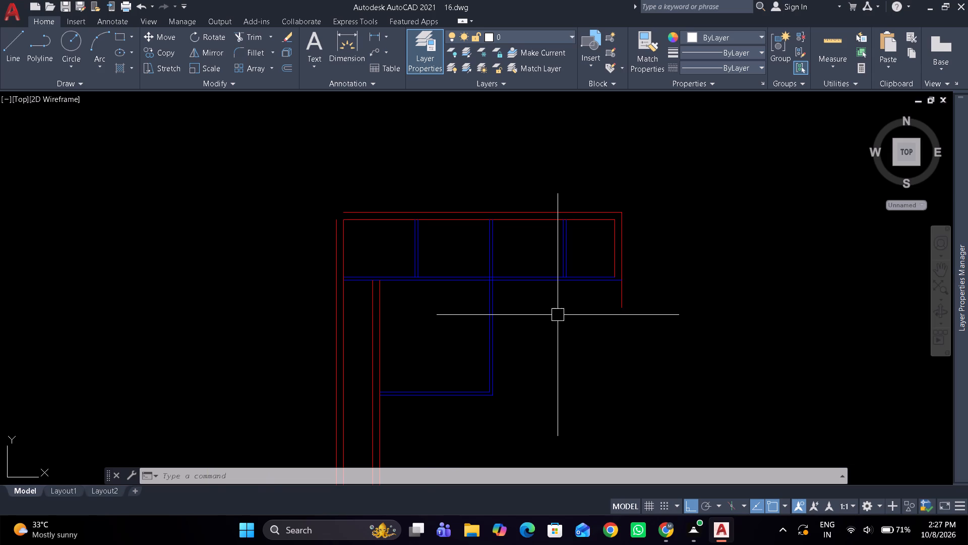
scroll(565, 312, "down", 1)
middle_click_drag(568, 311, 563, 275)
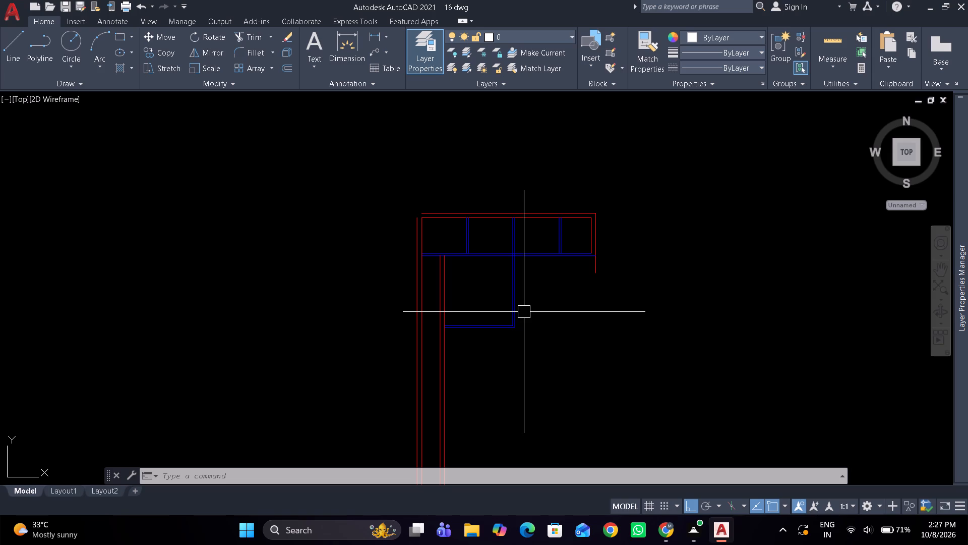
scroll(523, 312, "down", 1)
middle_click_drag(531, 347, 536, 362)
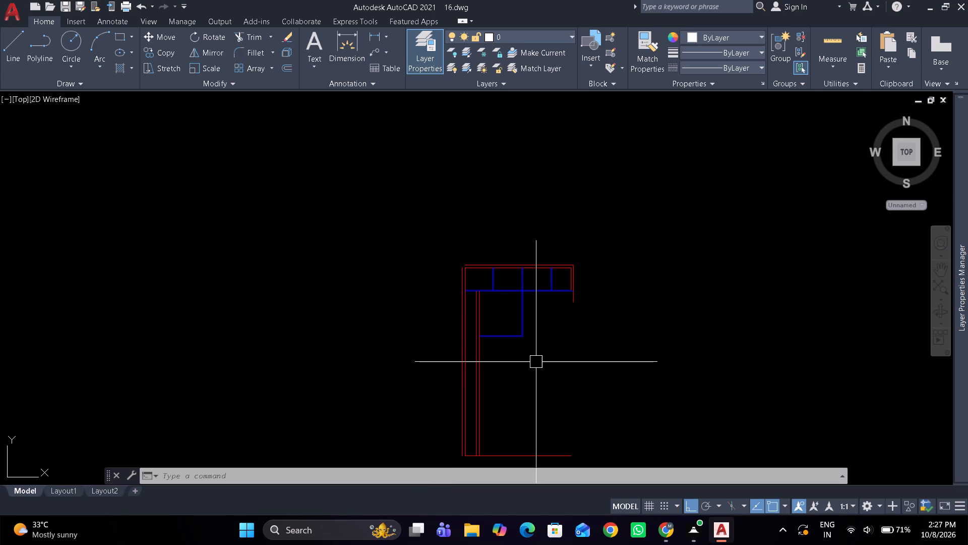
middle_click(536, 362)
middle_click(536, 362)
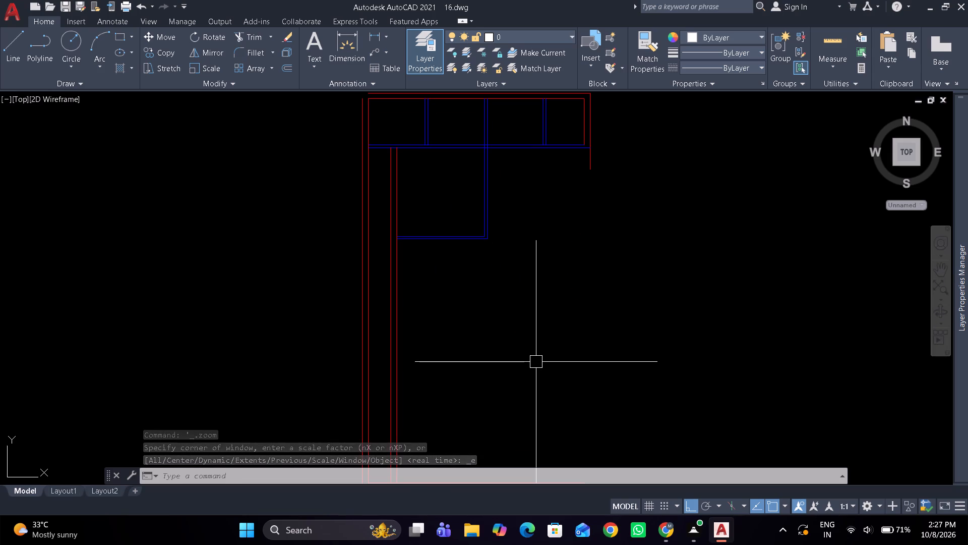
middle_click_drag(536, 362, 536, 350)
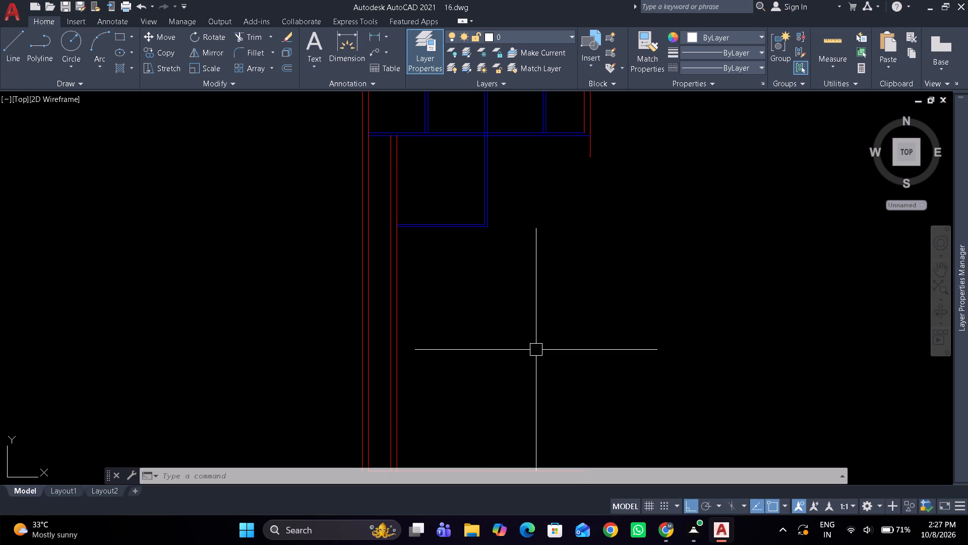
middle_click_drag(542, 365, 555, 349)
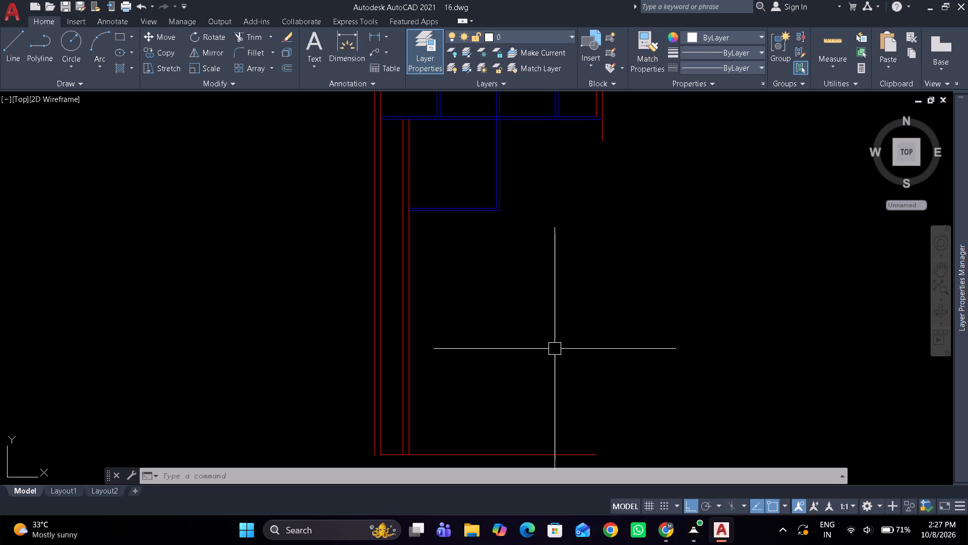
middle_click(558, 349)
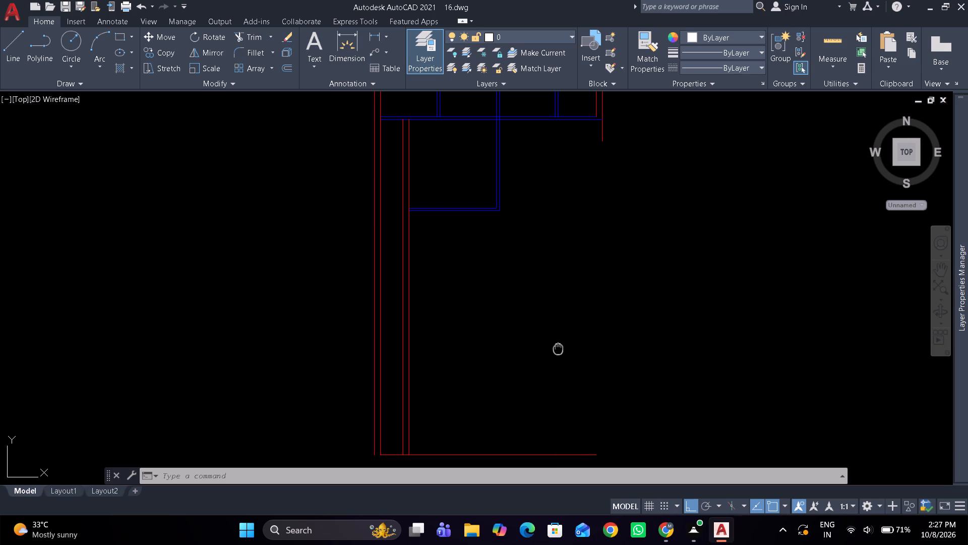
middle_click(558, 349)
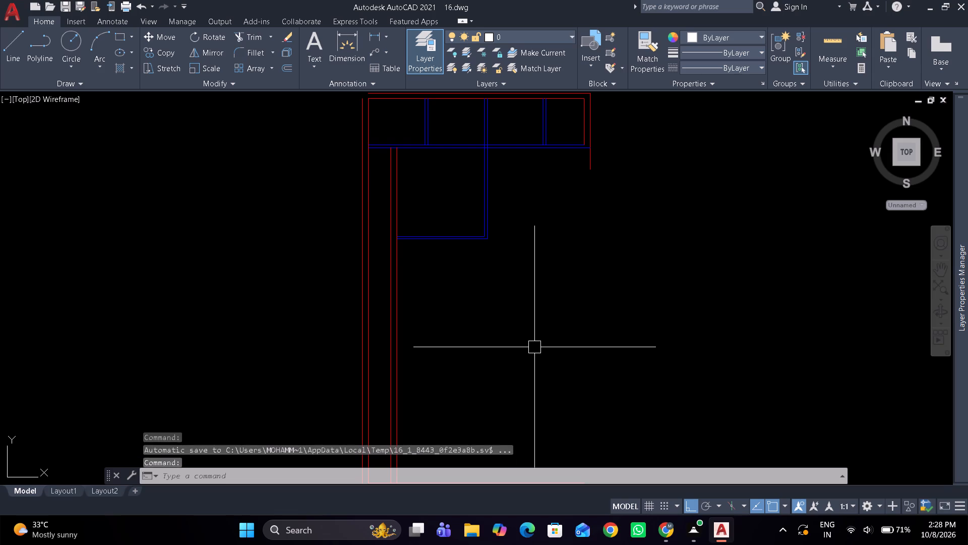
middle_click_drag(539, 327, 571, 438)
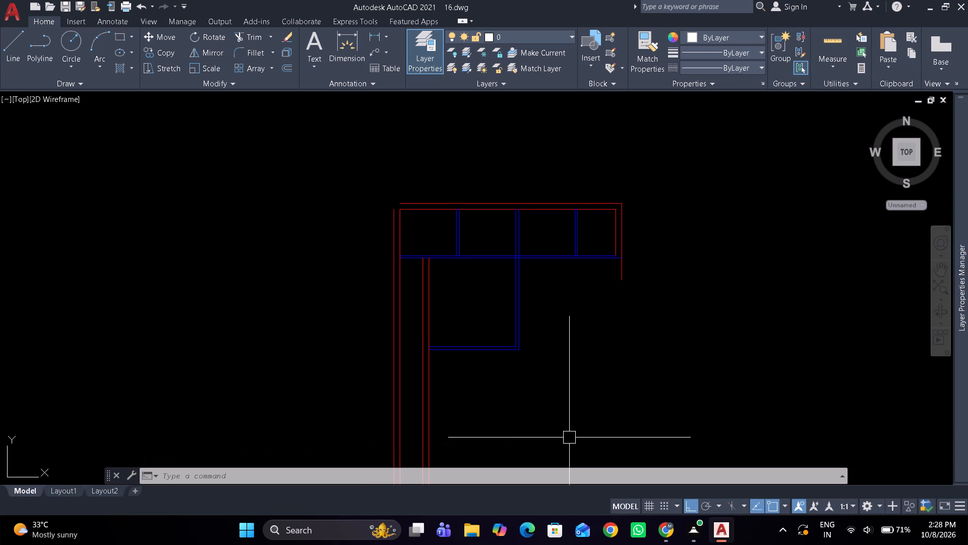
middle_click_drag(569, 422, 573, 404)
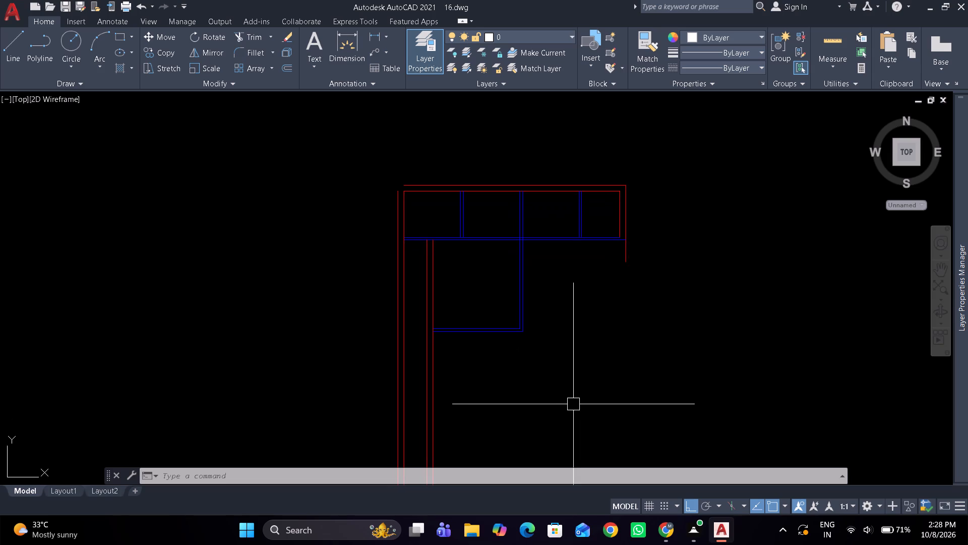
scroll(590, 395, "down", 2)
middle_click_drag(591, 397, 592, 412)
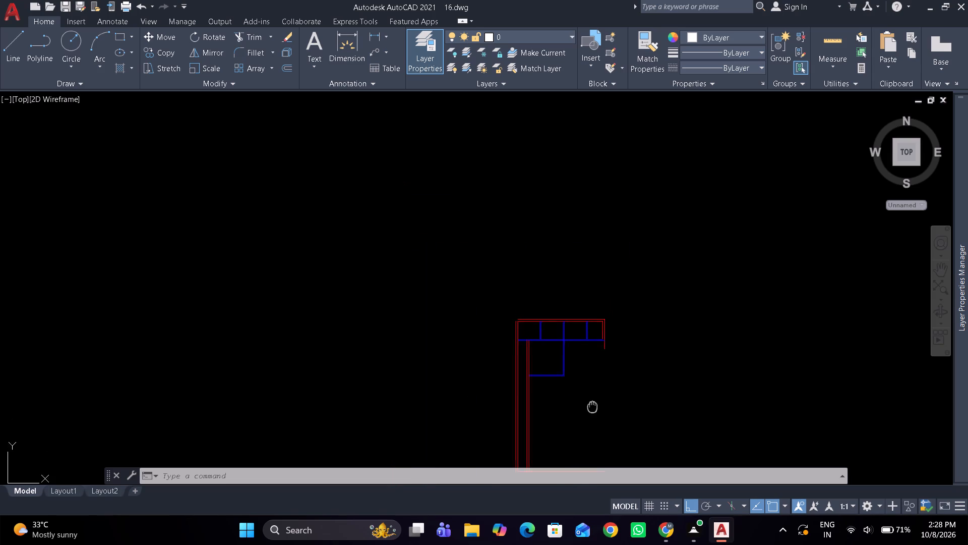
middle_click_drag(592, 412, 594, 444)
scroll(585, 412, "up", 3)
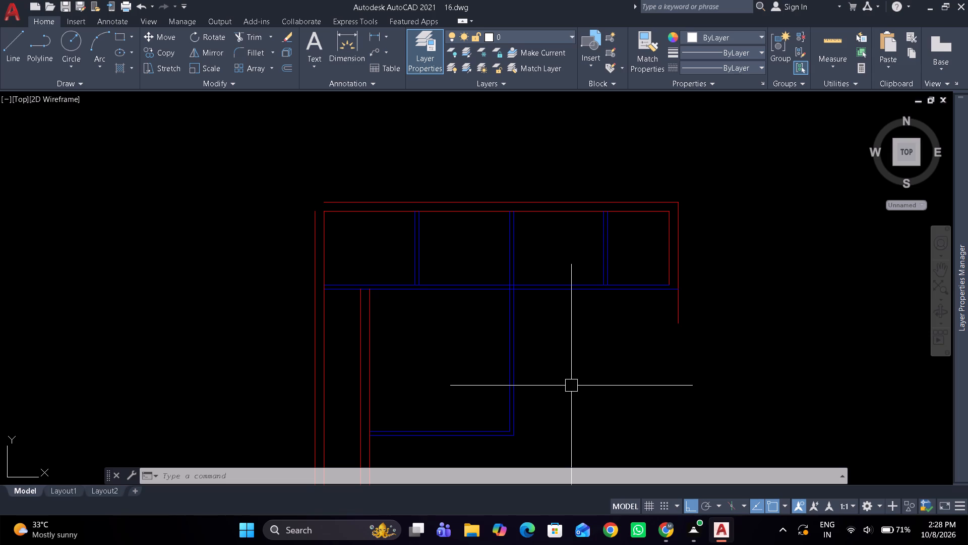
Examine the top room row, the room below it, the unfinished right wall and the open area down to the bottom outer wall line.
middle_click_drag(572, 387, 583, 367)
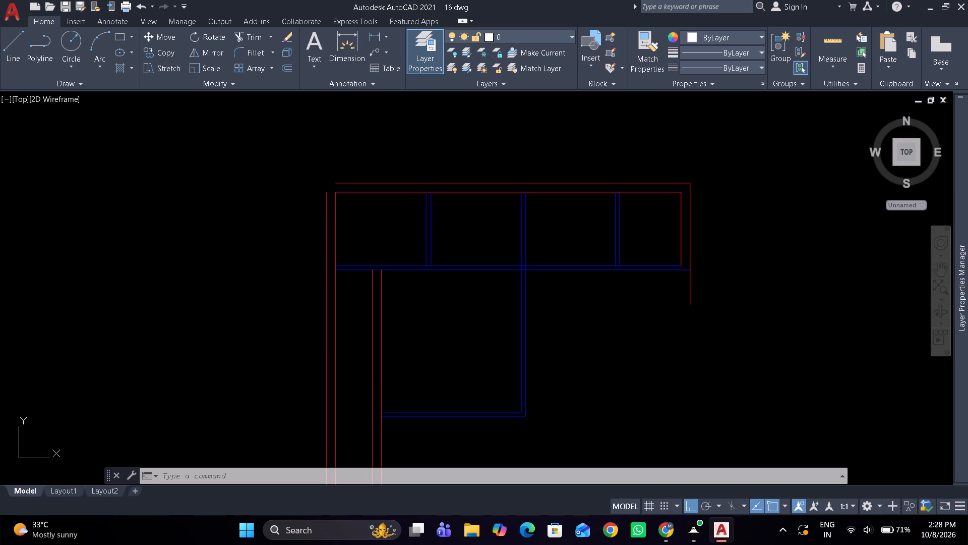
middle_click_drag(585, 370, 593, 388)
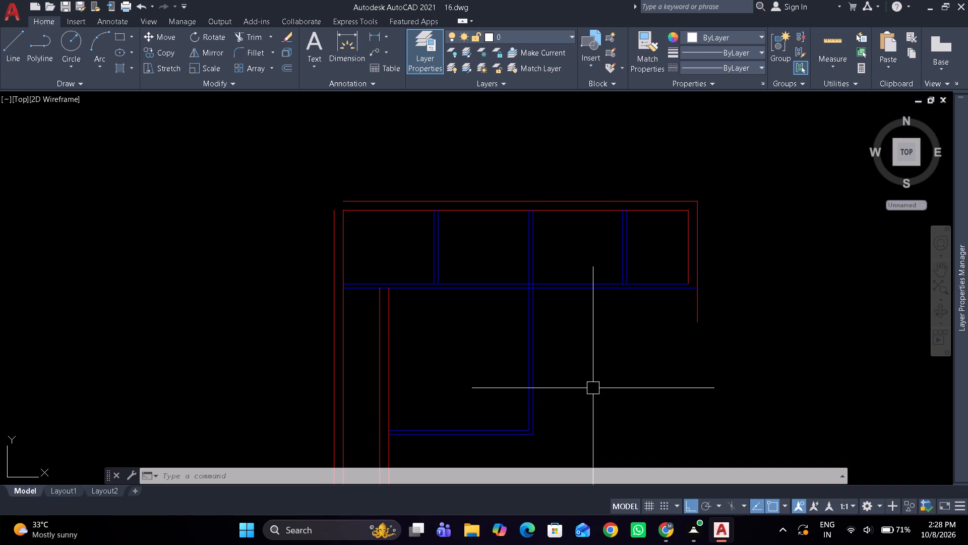
middle_click_drag(595, 372, 598, 364)
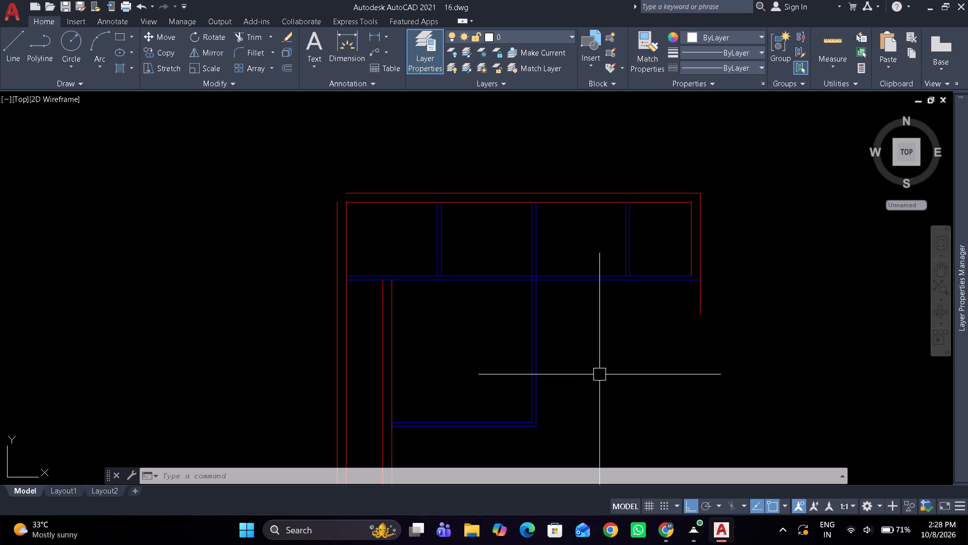
middle_click_drag(631, 396, 637, 358)
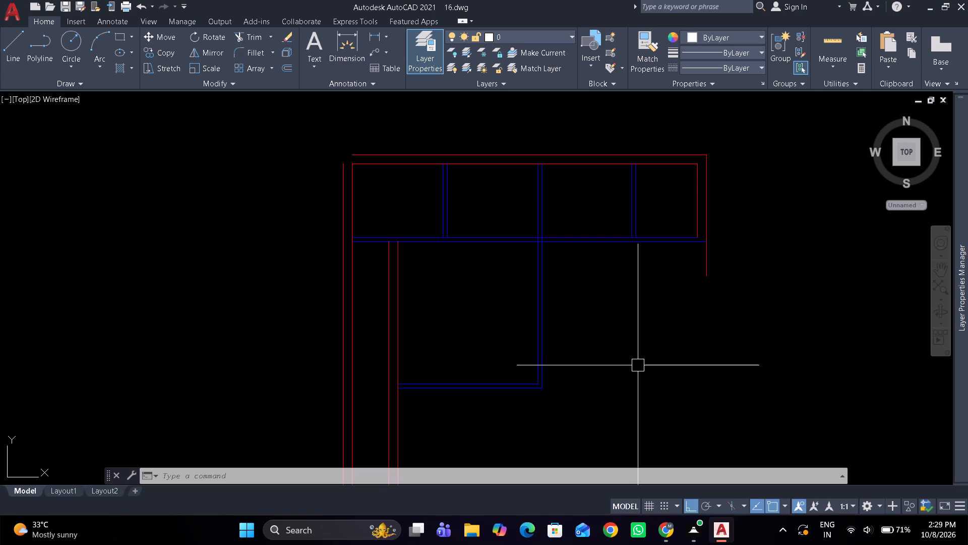
middle_click_drag(689, 328, 698, 316)
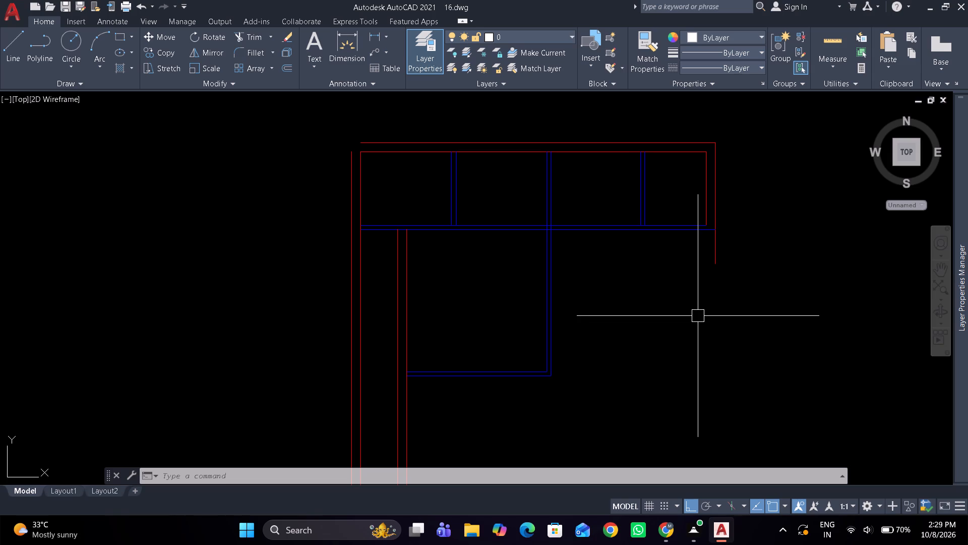
middle_click(691, 310)
middle_click(691, 310)
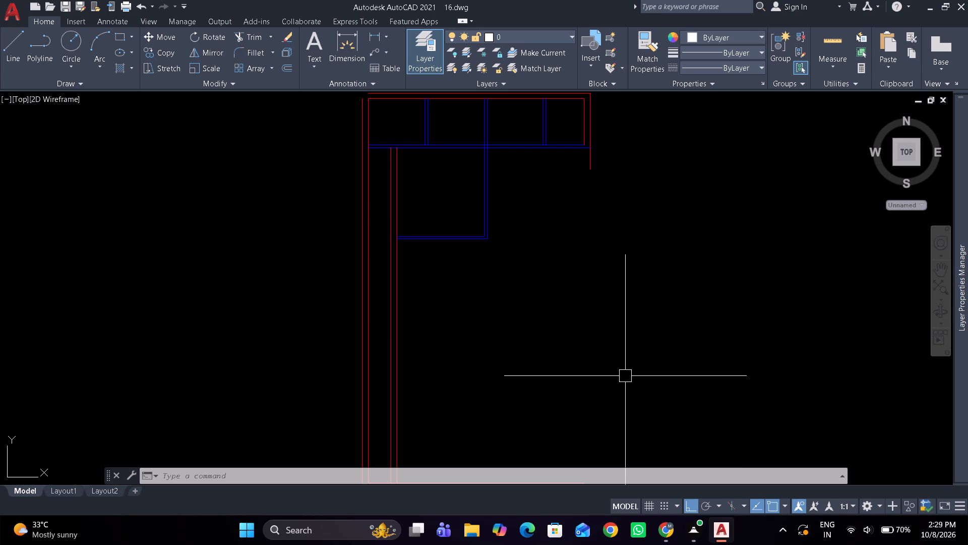
middle_click_drag(630, 388, 644, 427)
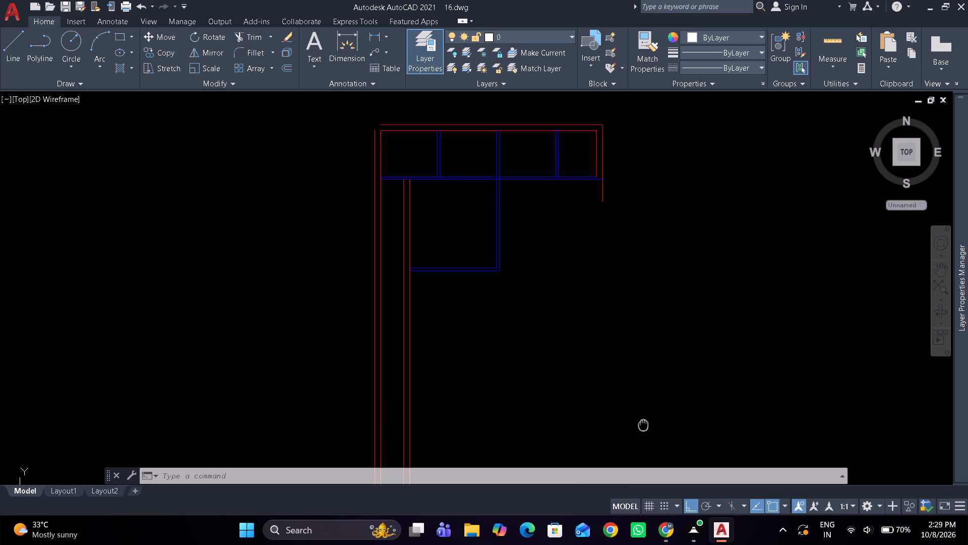
middle_click_drag(644, 427, 648, 437)
middle_click_drag(628, 385, 649, 442)
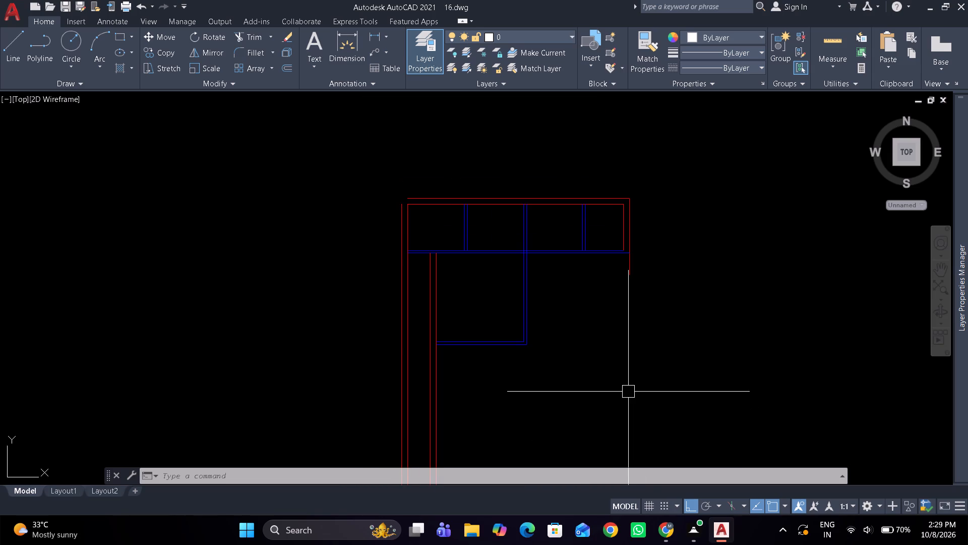
middle_click_drag(628, 392, 638, 420)
scroll(560, 292, "up", 1)
middle_click_drag(559, 292, 566, 311)
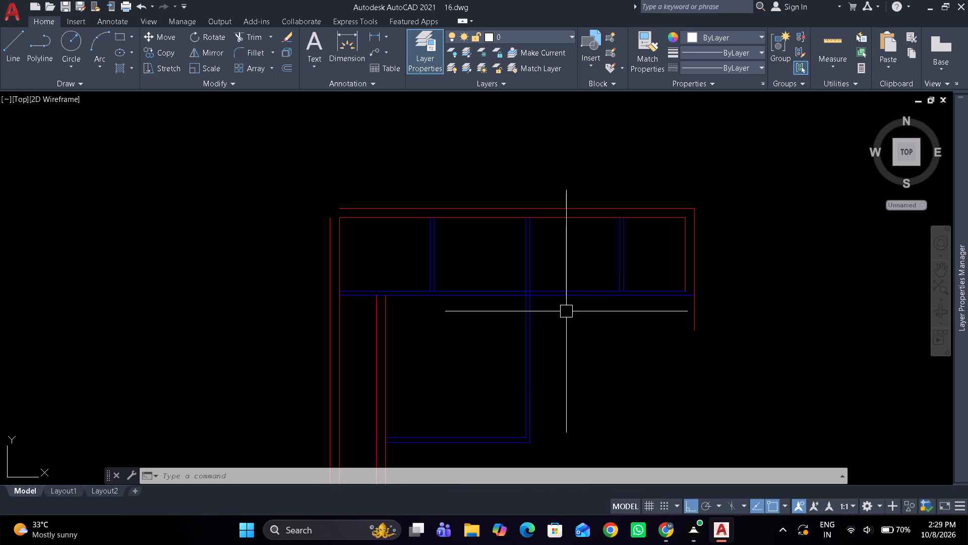
middle_click_drag(569, 322, 571, 329)
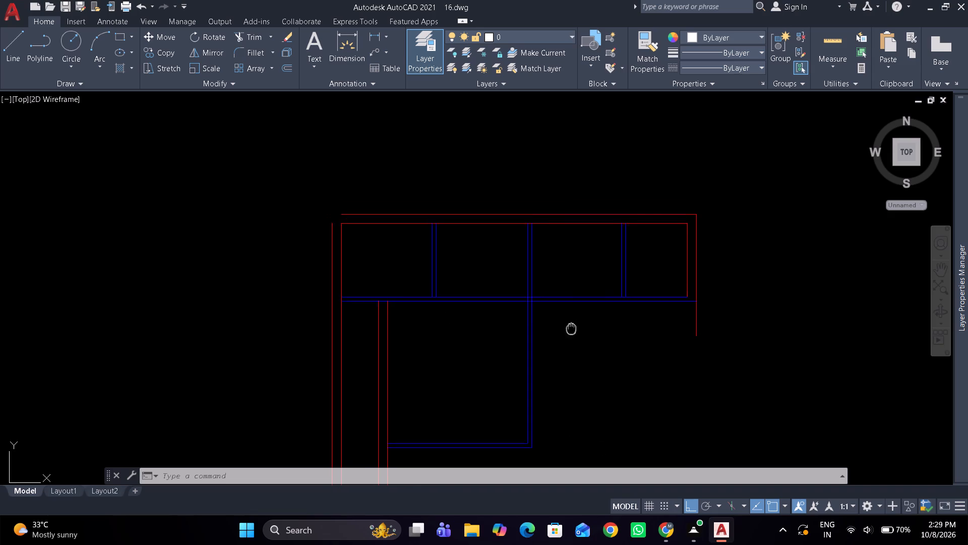
middle_click_drag(571, 329, 573, 335)
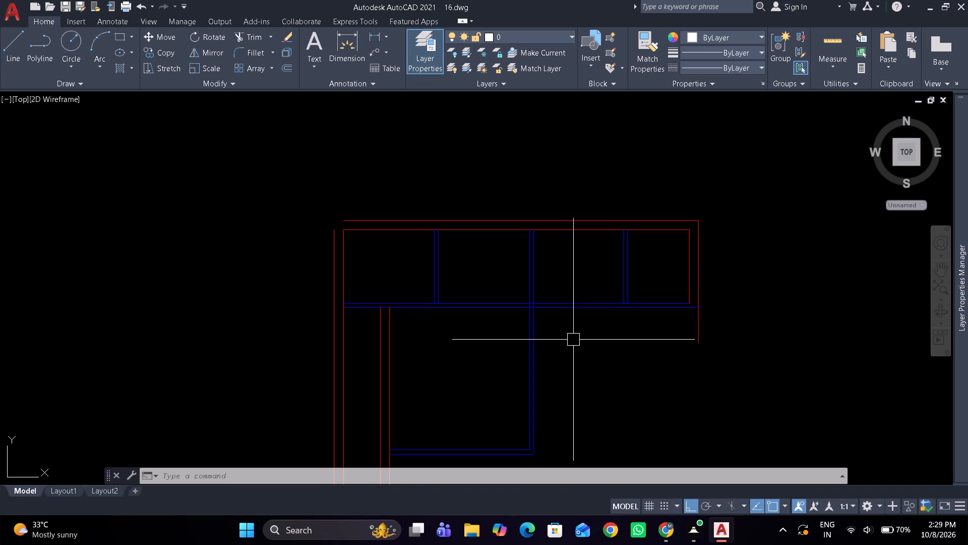
middle_click_drag(573, 340, 575, 331)
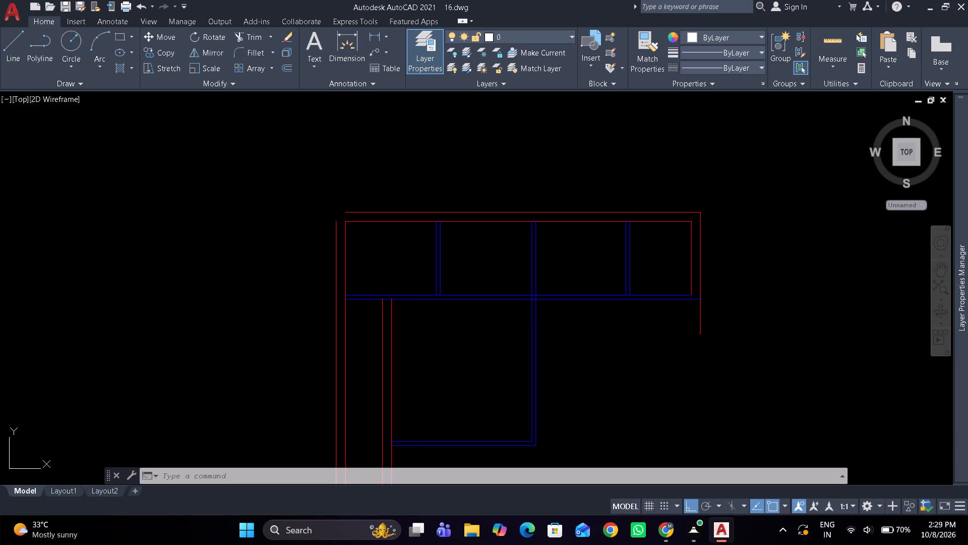
middle_click_drag(575, 336, 580, 324)
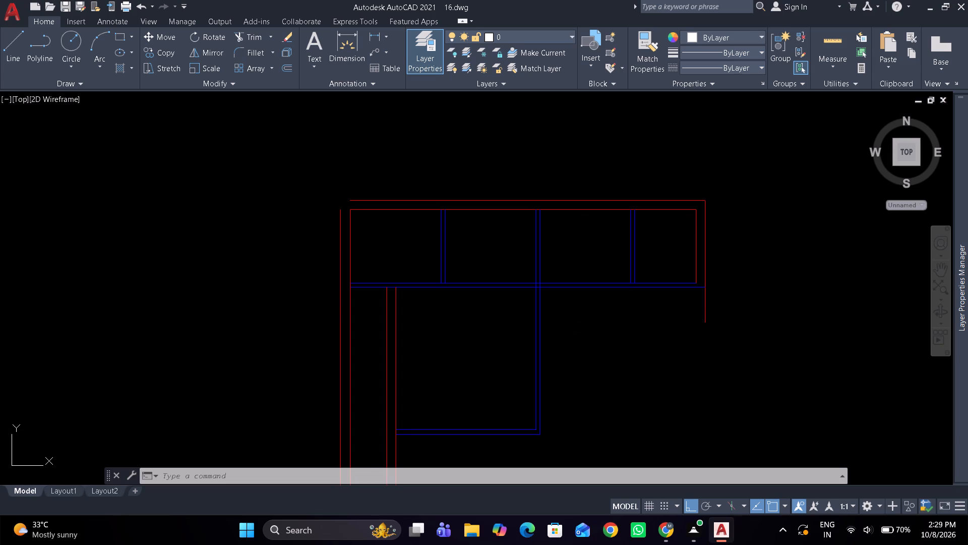
middle_click(558, 311)
middle_click(558, 311)
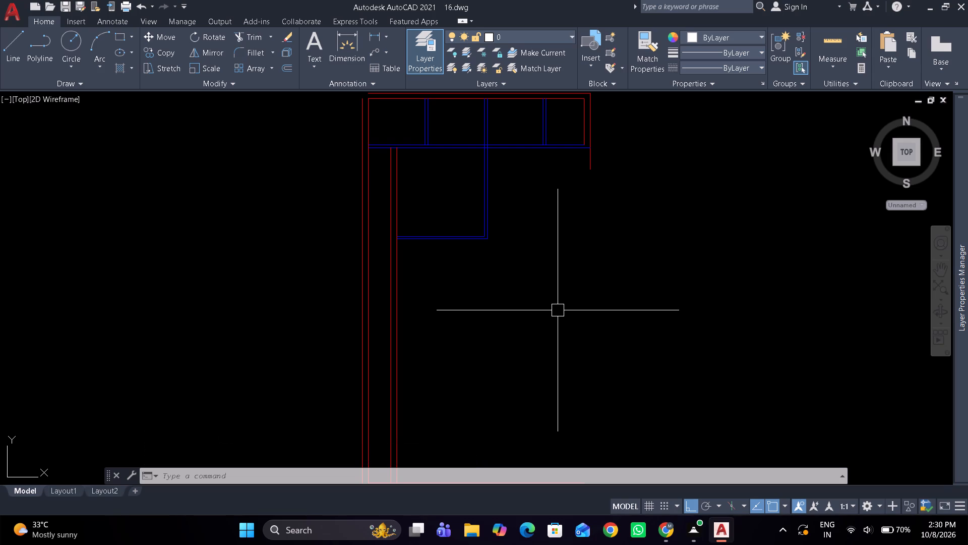
middle_click_drag(561, 329, 562, 319)
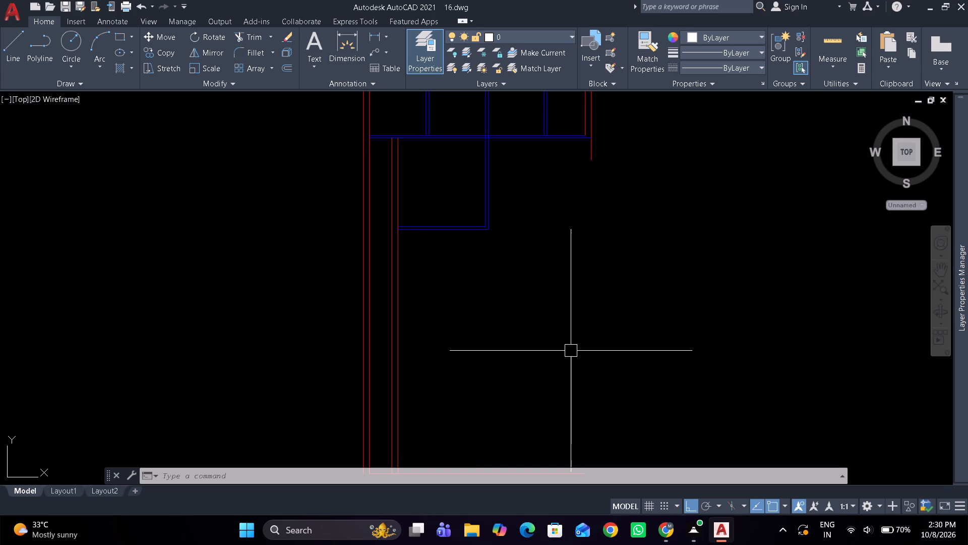
middle_click_drag(571, 342, 572, 330)
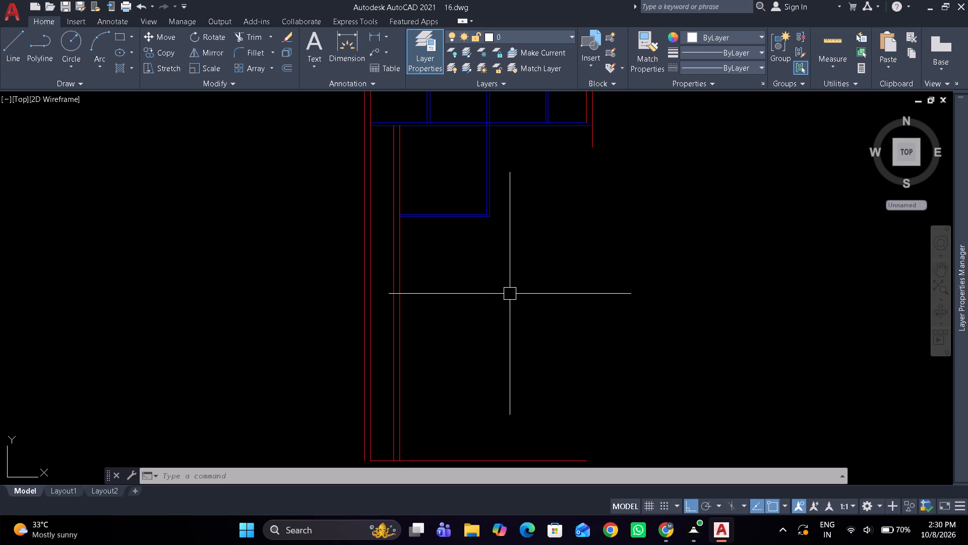
middle_click_drag(519, 282, 537, 261)
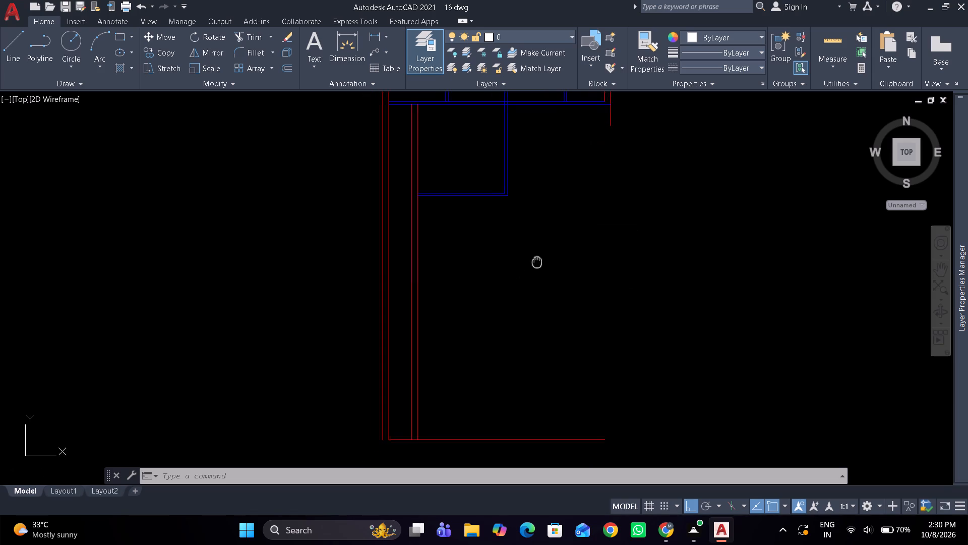
middle_click_drag(537, 261, 537, 260)
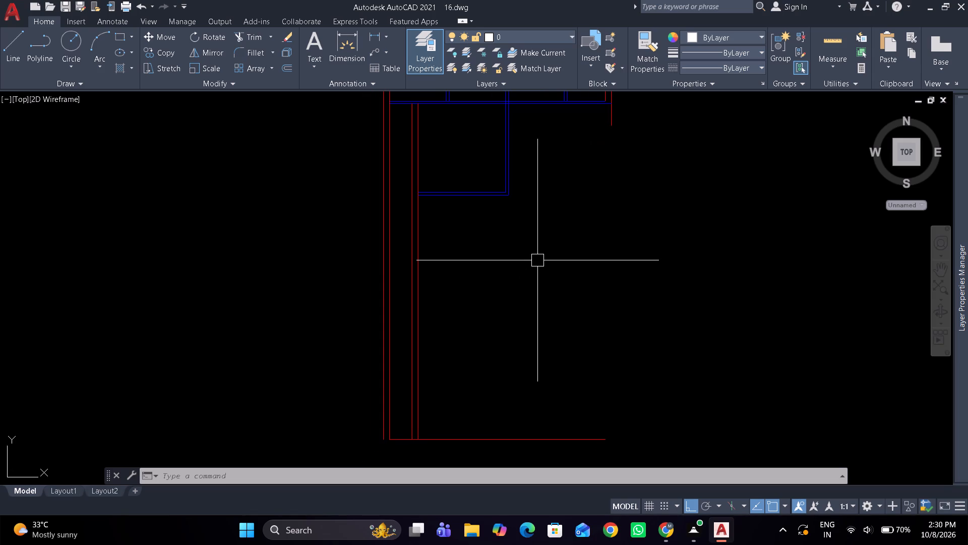
middle_click_drag(538, 269, 564, 384)
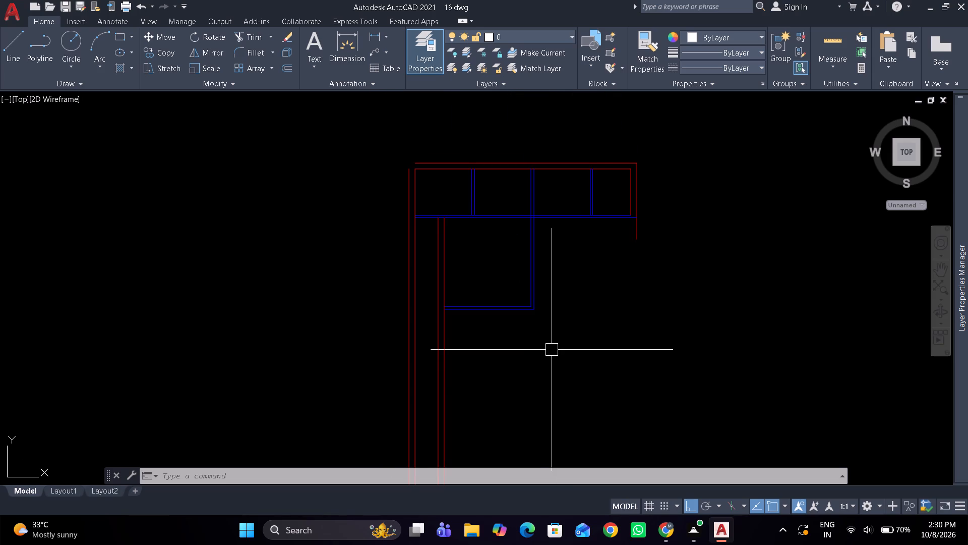
middle_click(555, 365)
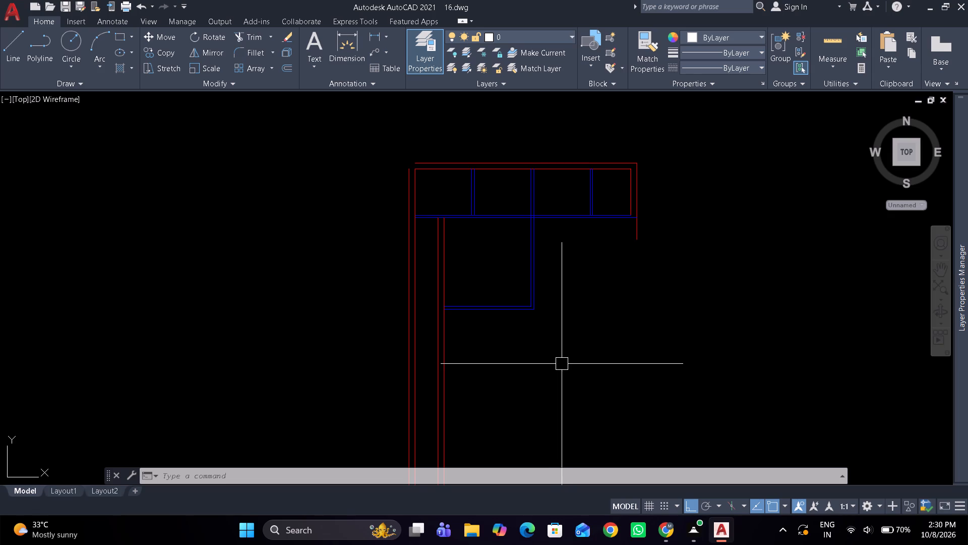
middle_click_drag(565, 368, 575, 393)
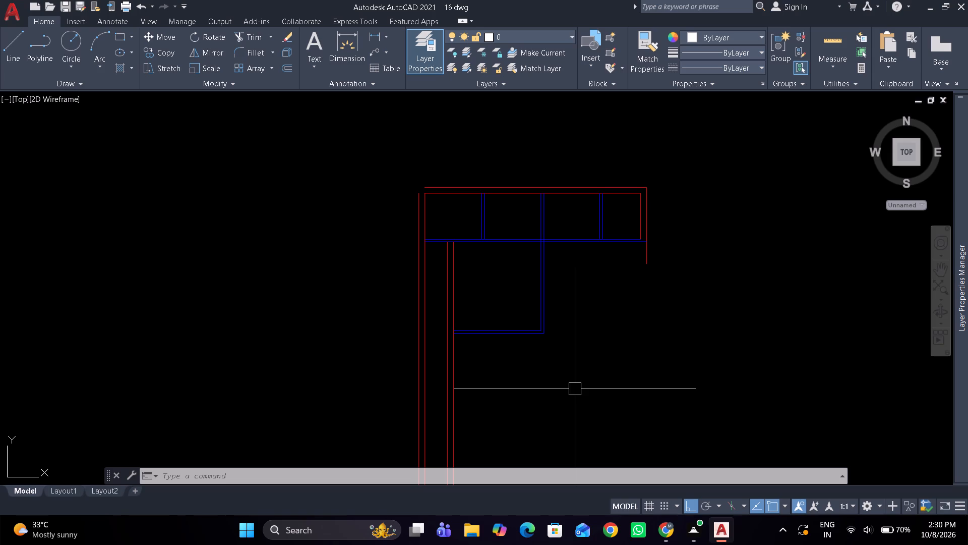
middle_click(575, 389)
middle_click_drag(577, 402, 579, 365)
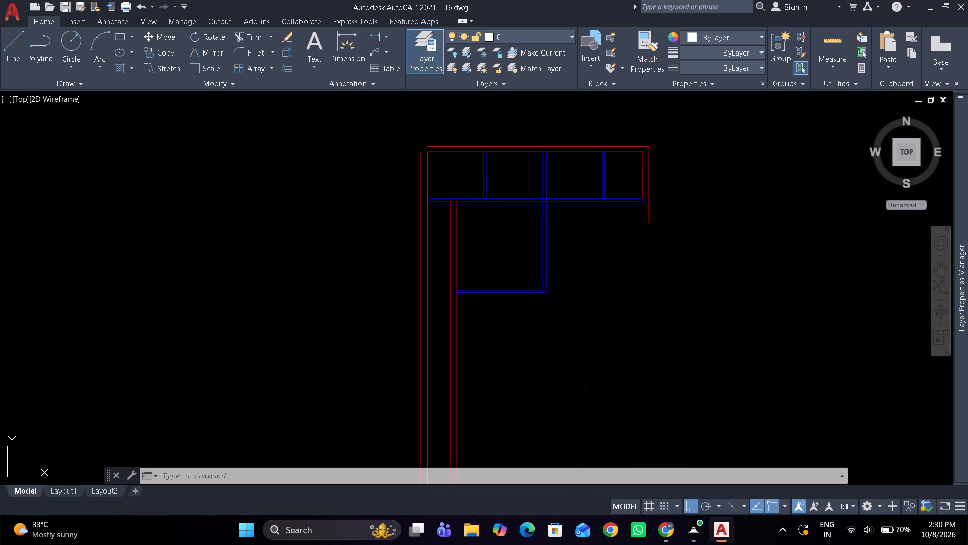
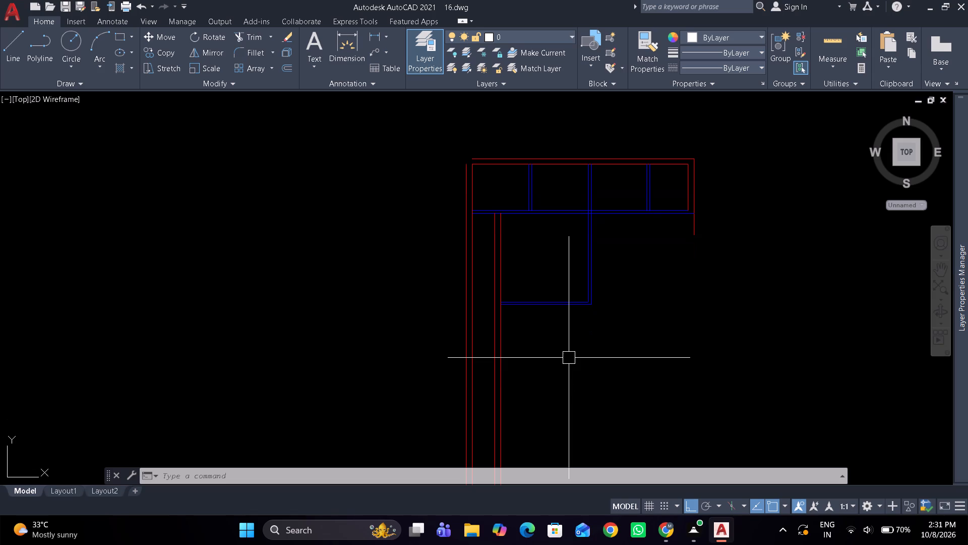
Examine the plan from the top room row and the room below it down to the bottom outer wall line.
middle_click_drag(565, 381, 565, 355)
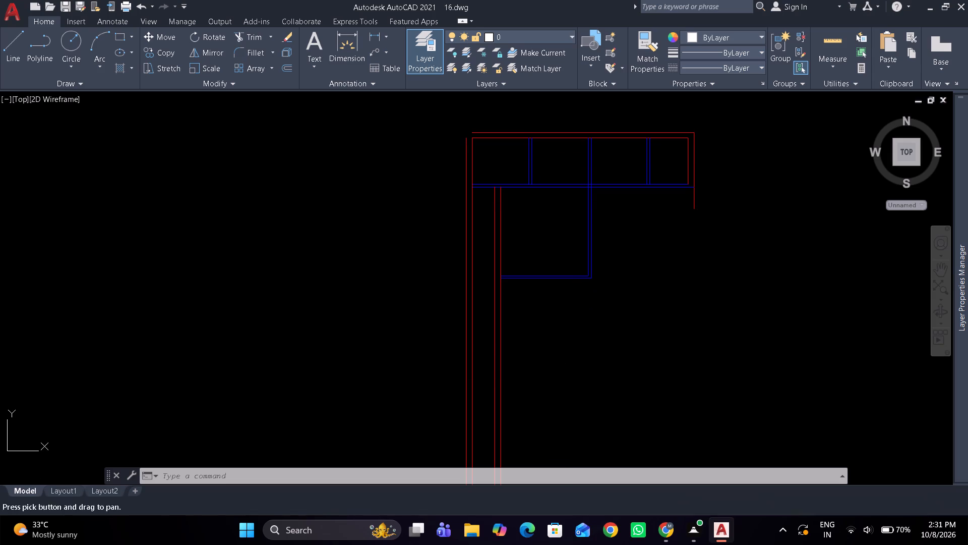
middle_click_drag(565, 371, 565, 359)
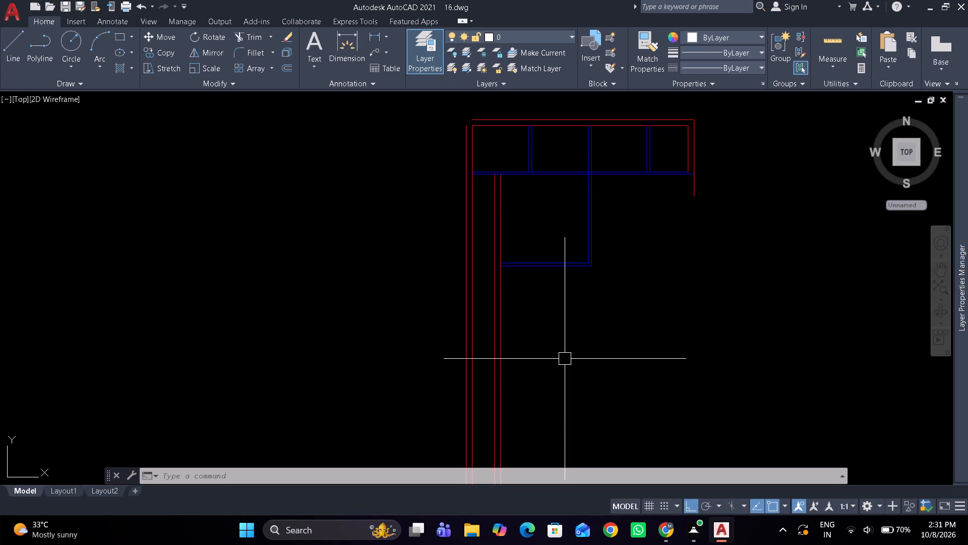
middle_click_drag(562, 376, 562, 353)
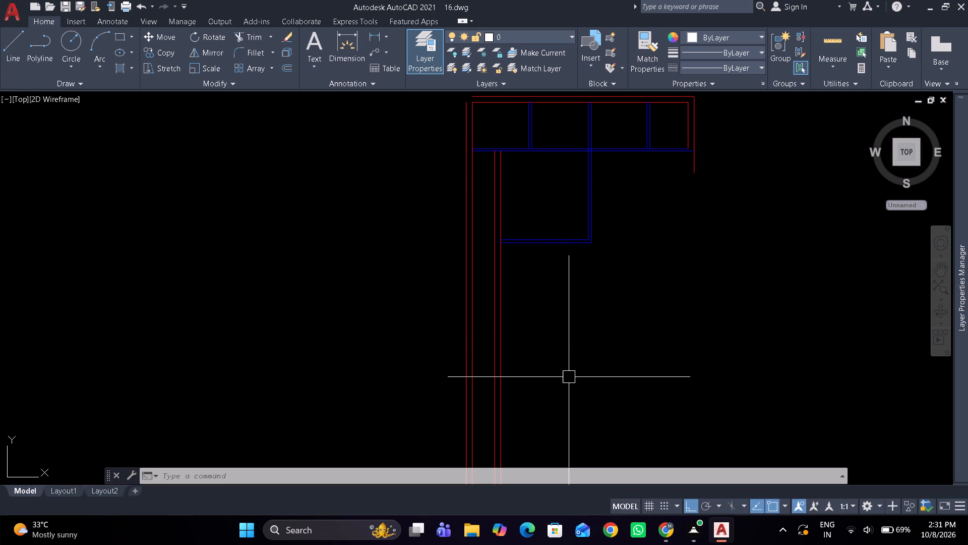
middle_click_drag(569, 395, 570, 375)
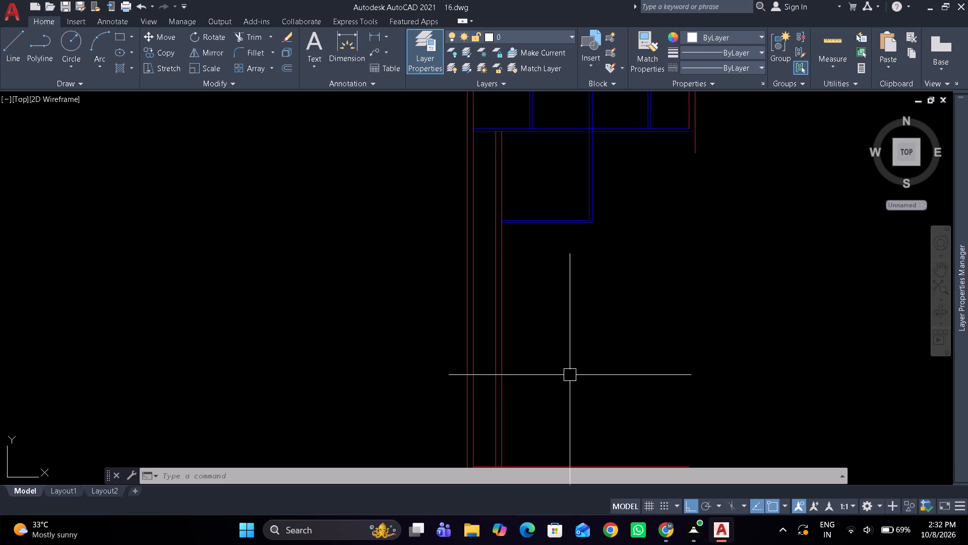
middle_click_drag(573, 399, 576, 374)
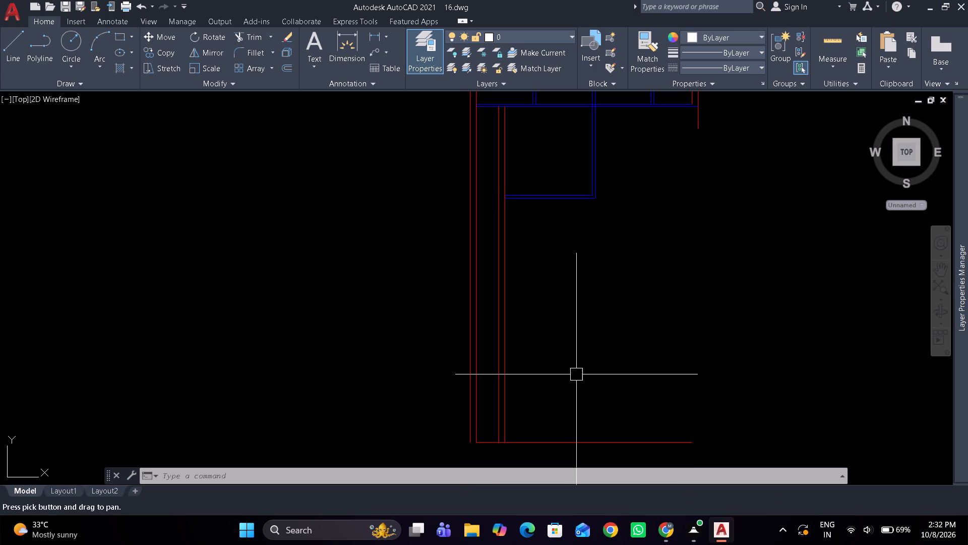
middle_click_drag(580, 388, 580, 388)
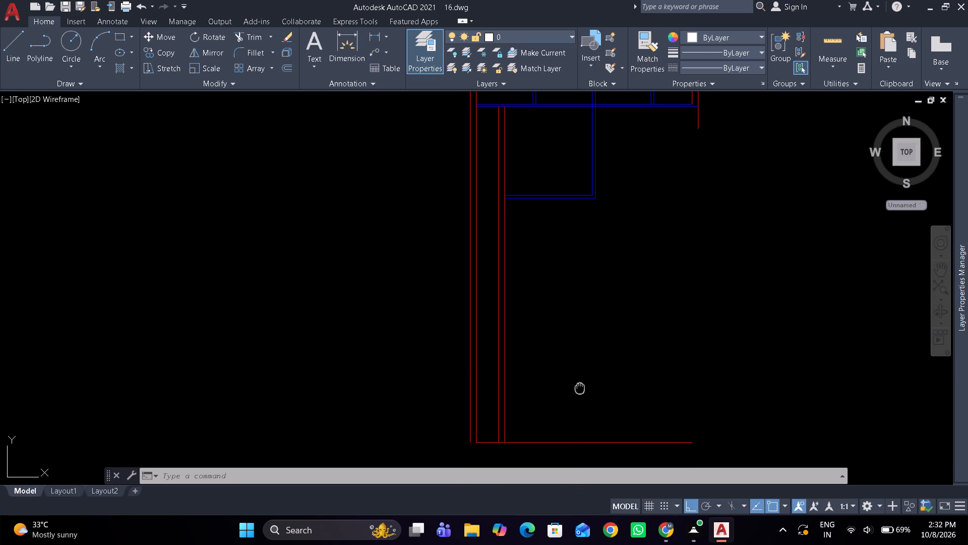
middle_click_drag(580, 388, 588, 358)
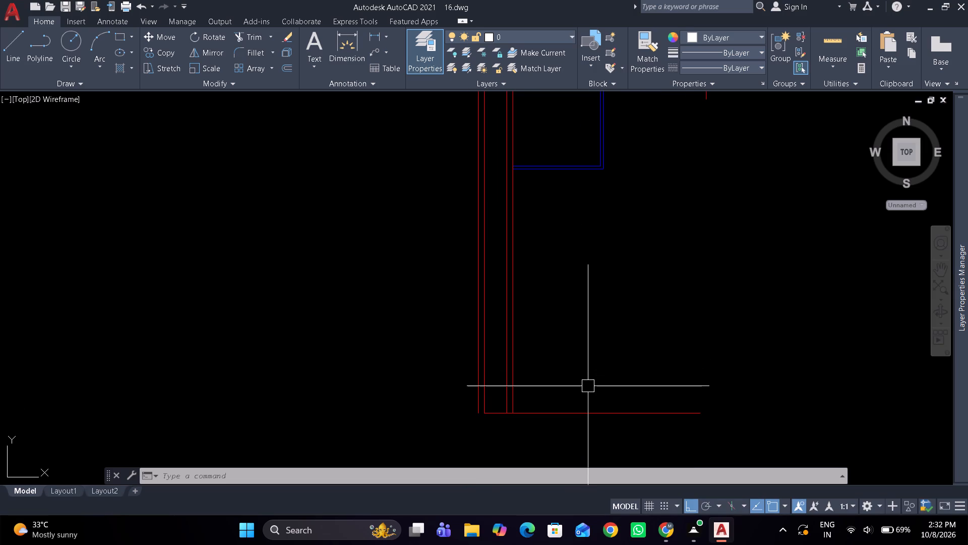
middle_click_drag(590, 410, 593, 391)
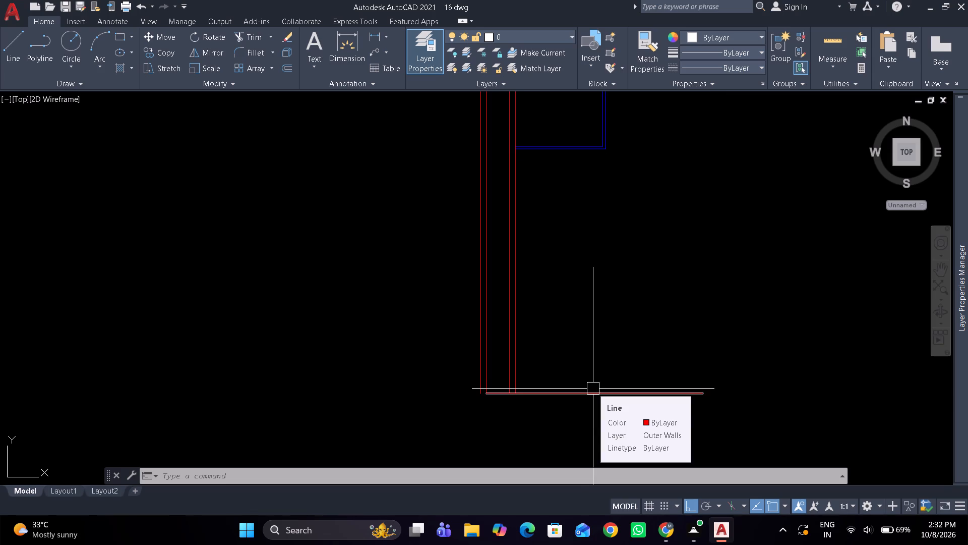
middle_click_drag(599, 364, 616, 428)
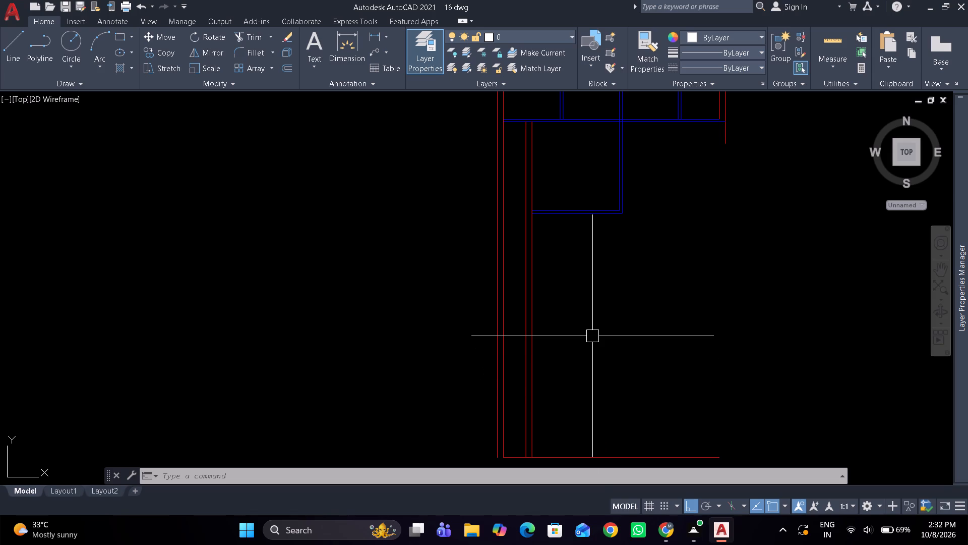
middle_click_drag(592, 343, 593, 331)
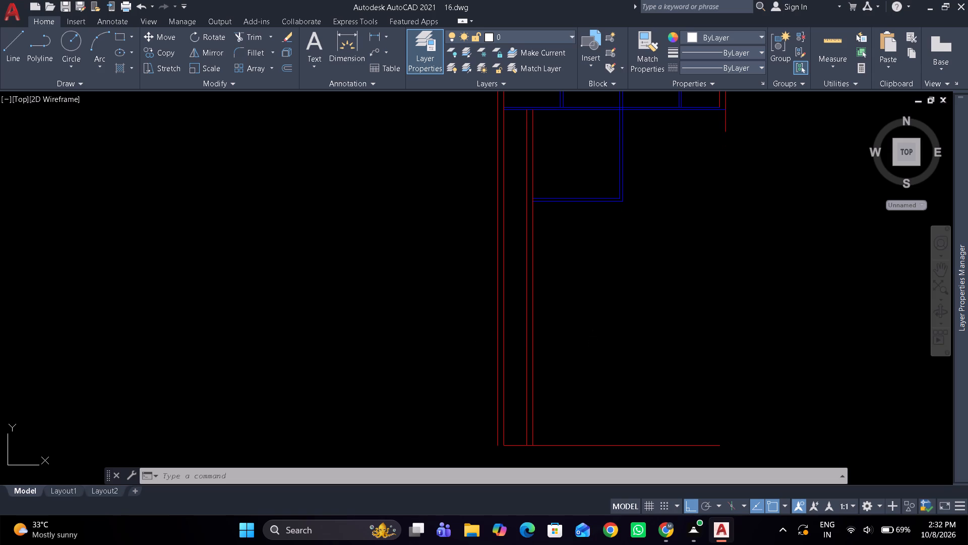
middle_click_drag(596, 340, 601, 354)
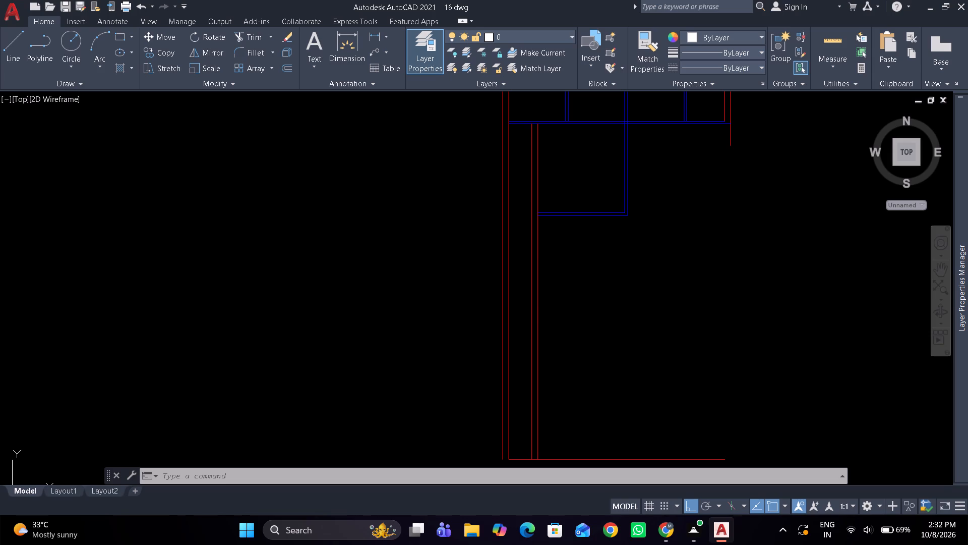
middle_click_drag(601, 354, 609, 376)
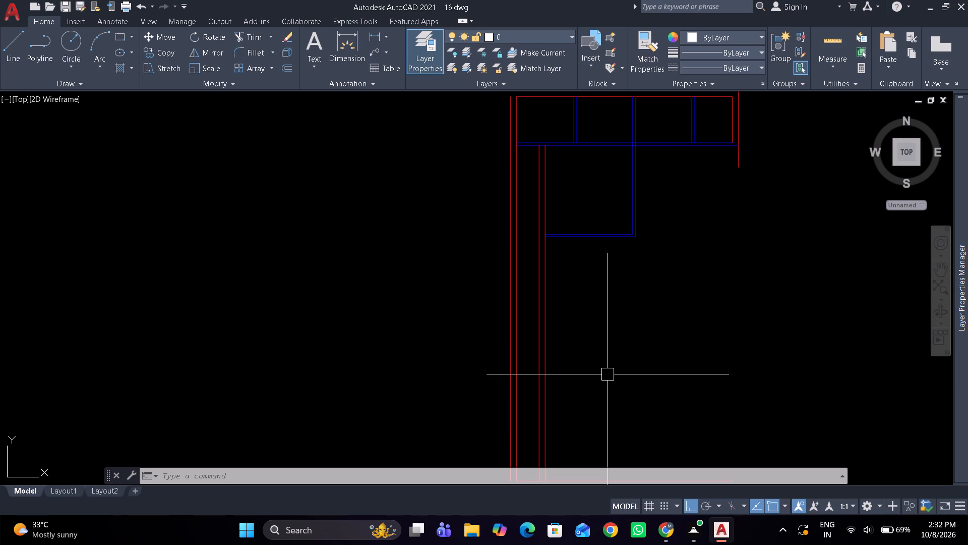
middle_click_drag(608, 374, 612, 395)
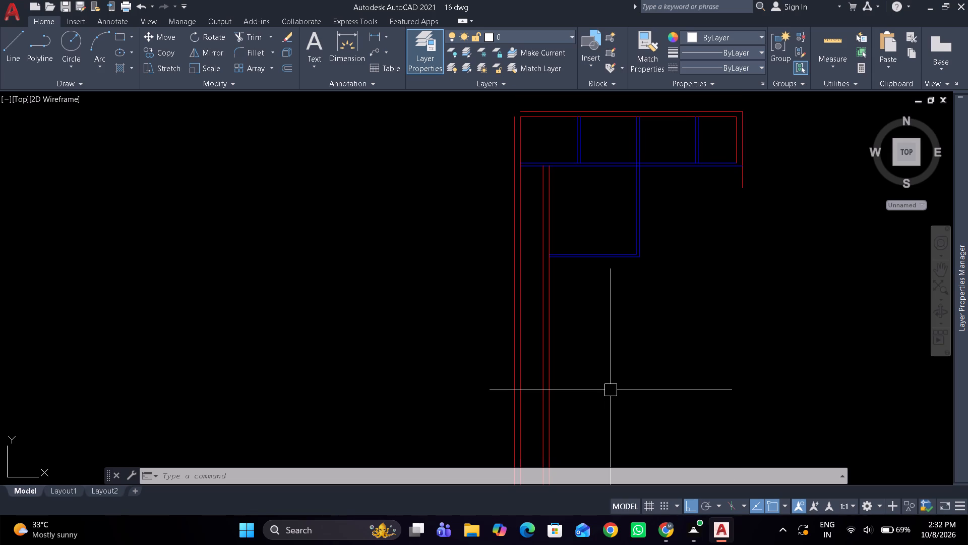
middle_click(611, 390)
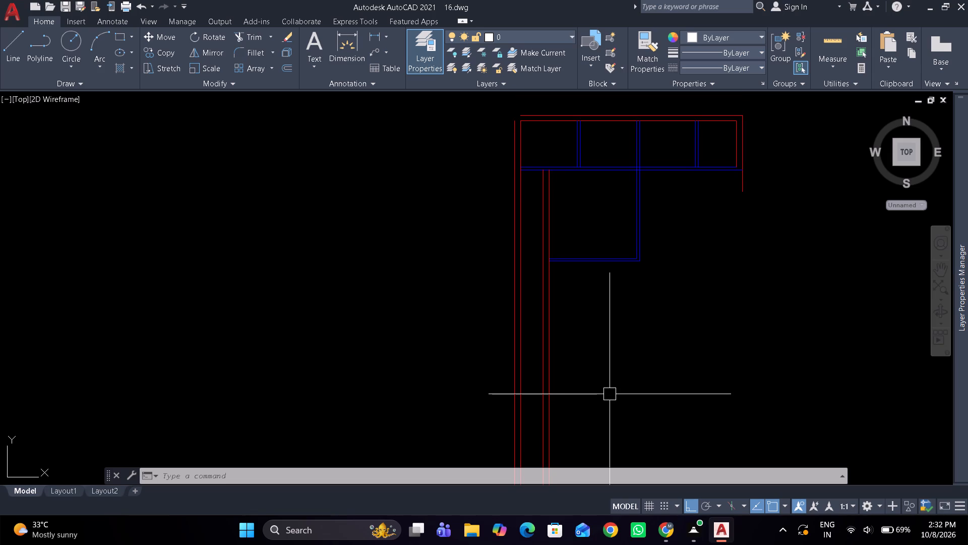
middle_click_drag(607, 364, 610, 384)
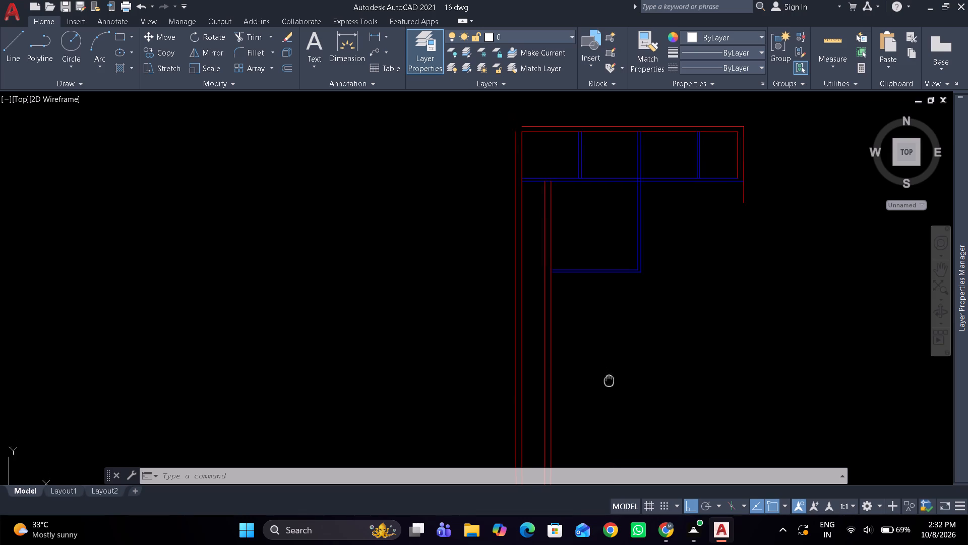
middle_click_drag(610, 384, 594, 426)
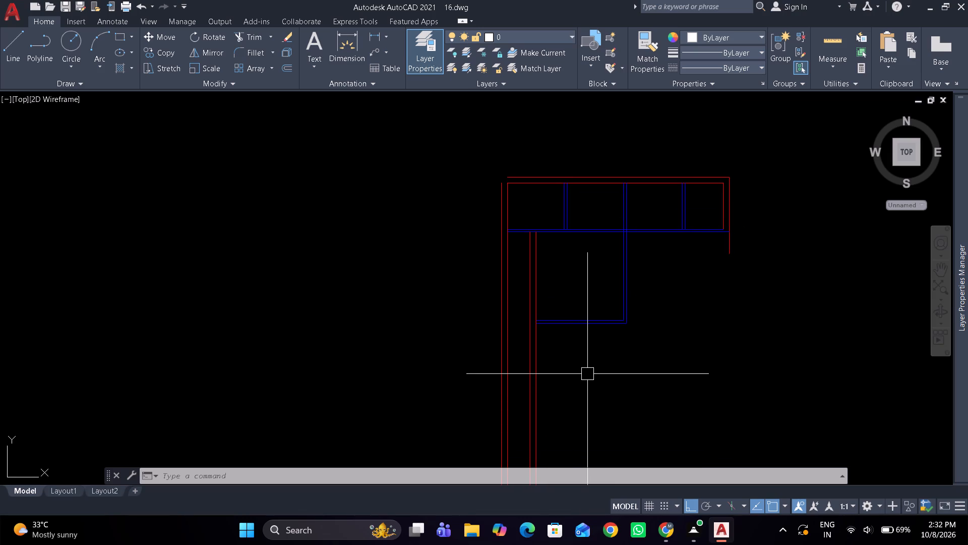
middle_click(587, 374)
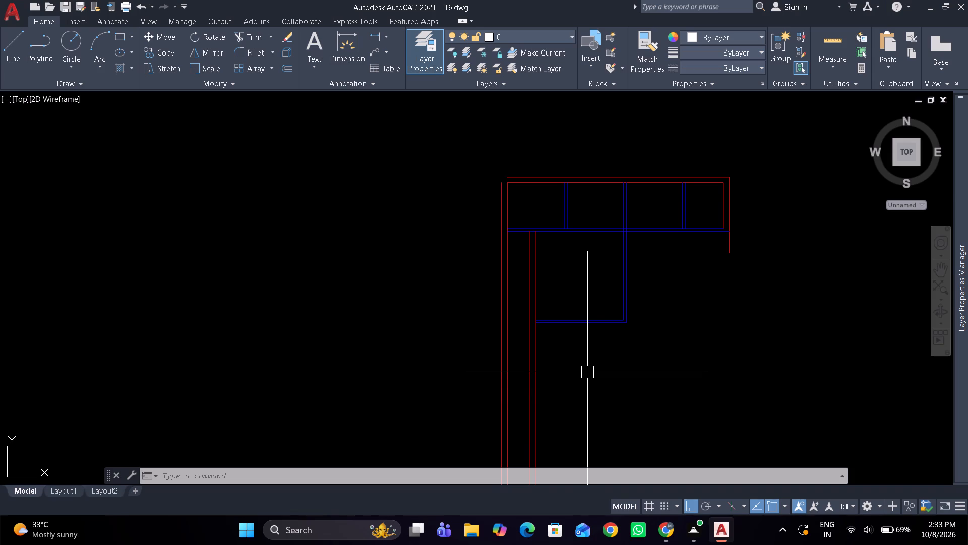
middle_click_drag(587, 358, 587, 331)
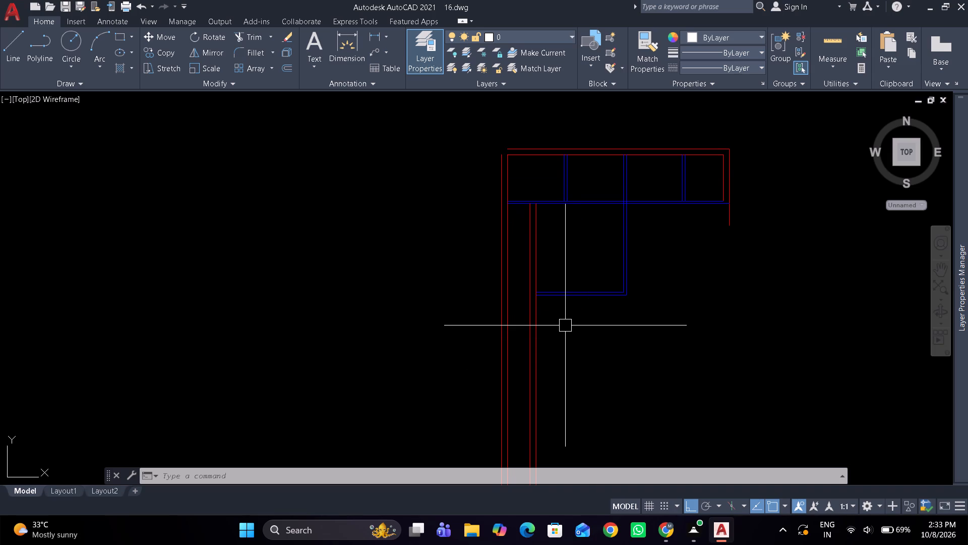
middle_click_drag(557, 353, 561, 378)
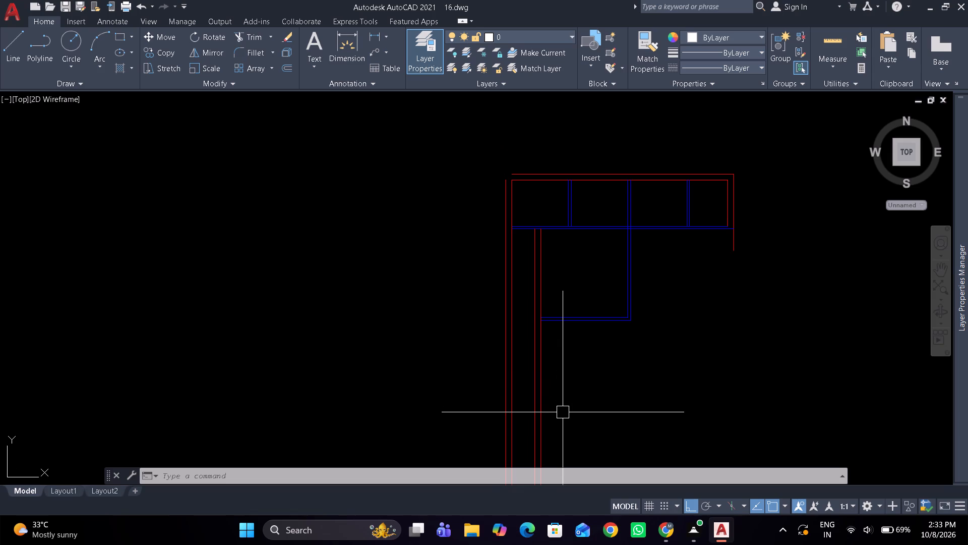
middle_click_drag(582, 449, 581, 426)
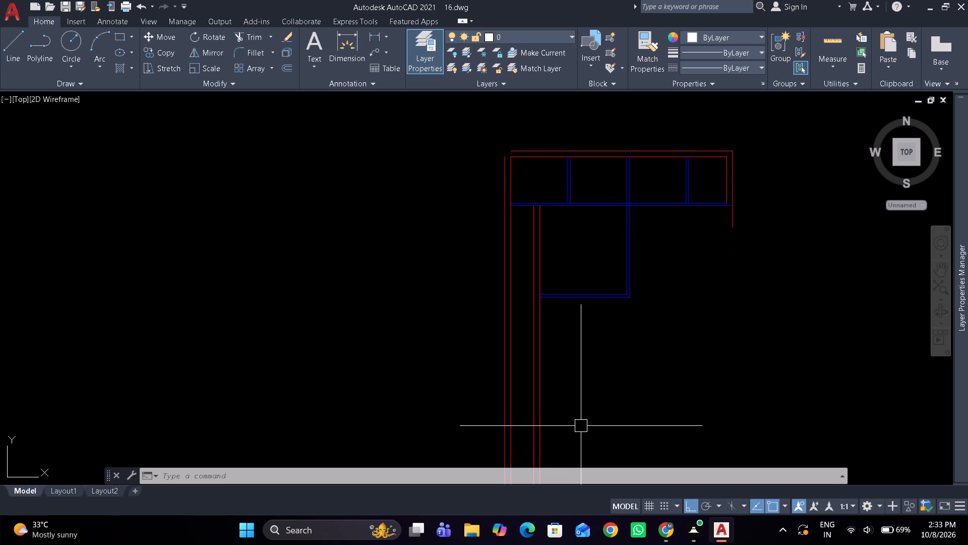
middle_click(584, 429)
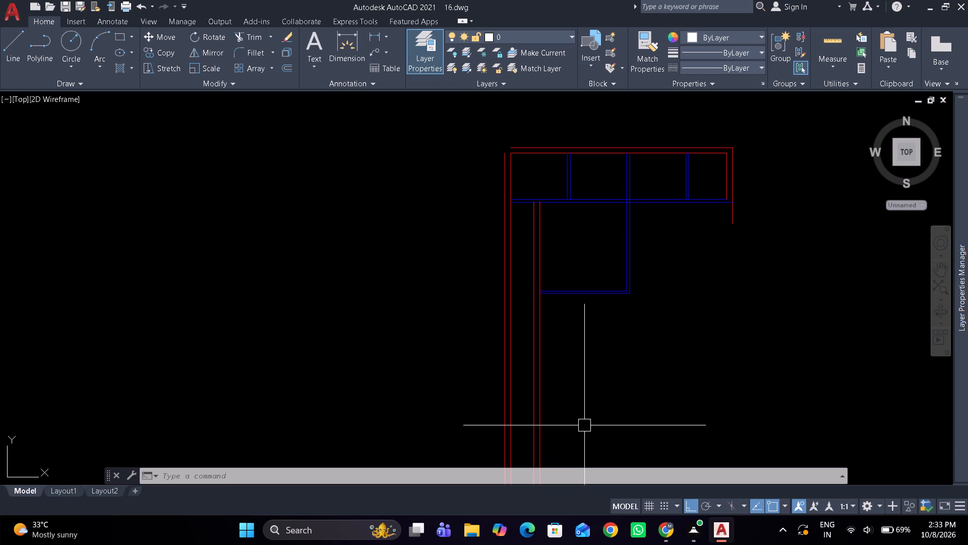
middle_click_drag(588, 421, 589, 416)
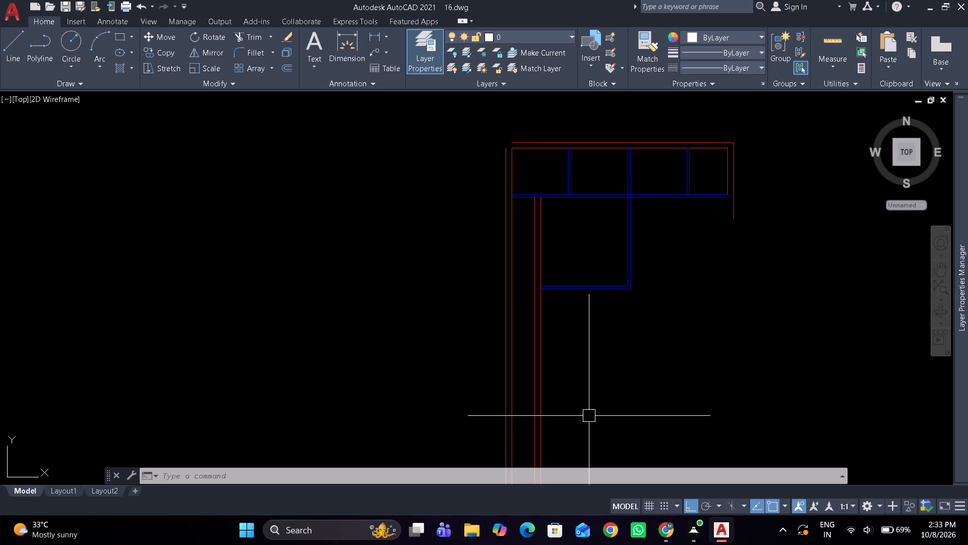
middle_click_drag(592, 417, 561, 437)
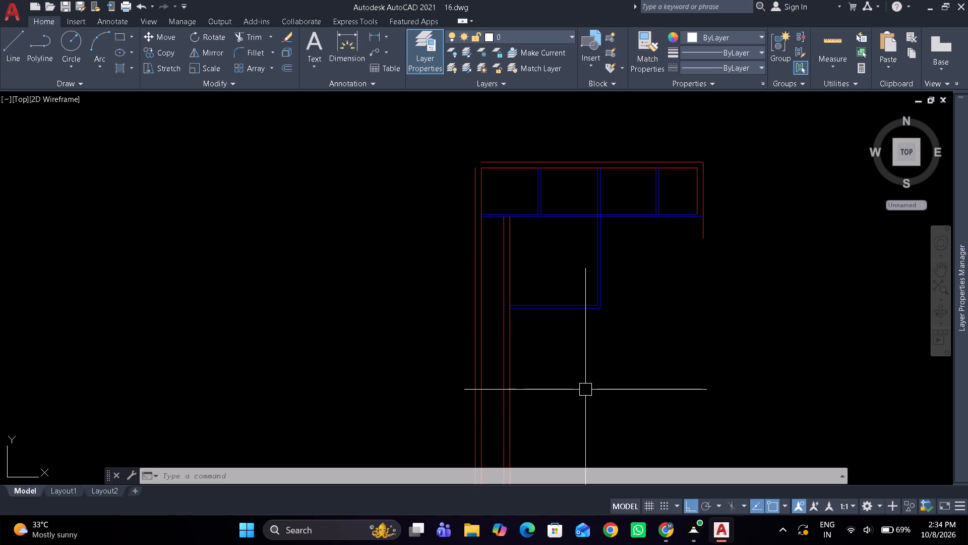
Offset the lower line of the bottom wall of the room below the top row 2'6" downward.
scroll(555, 321, "up", 1)
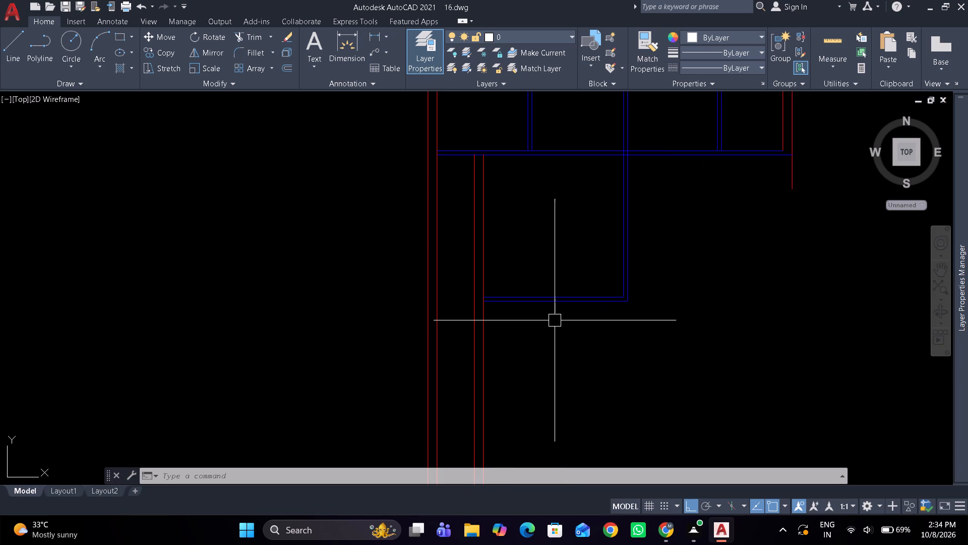
scroll(554, 320, "up", 2)
type("o")
key("space")
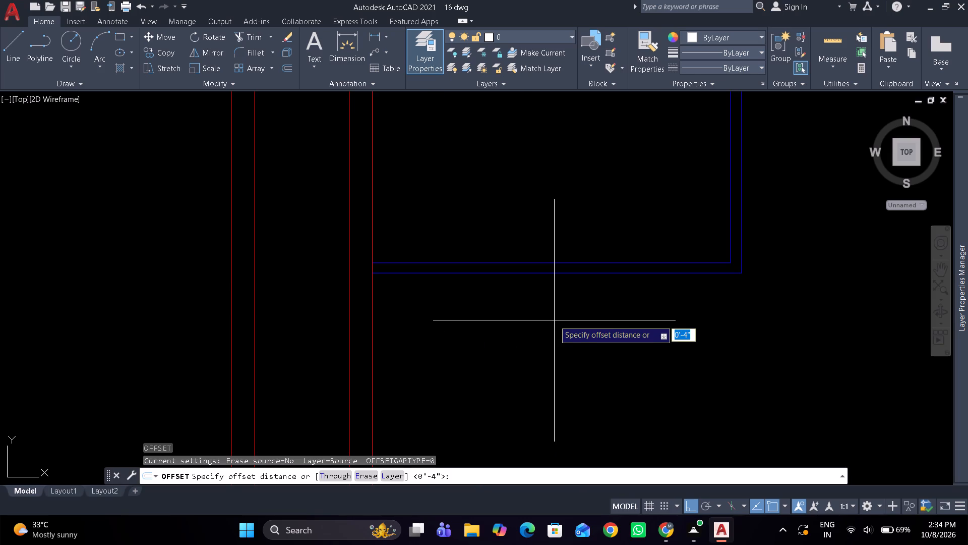
key("2")
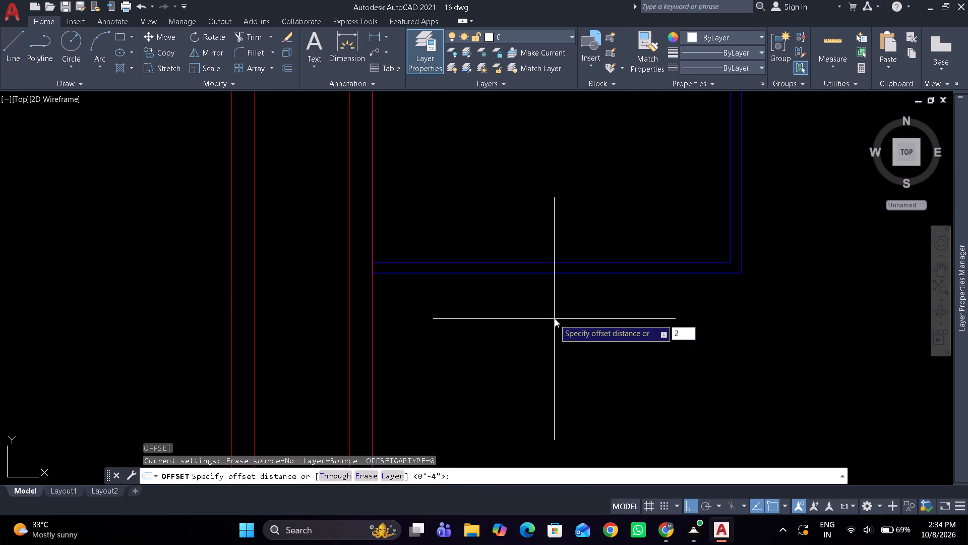
key("apostrophe")
type("6\"")
key("Return")
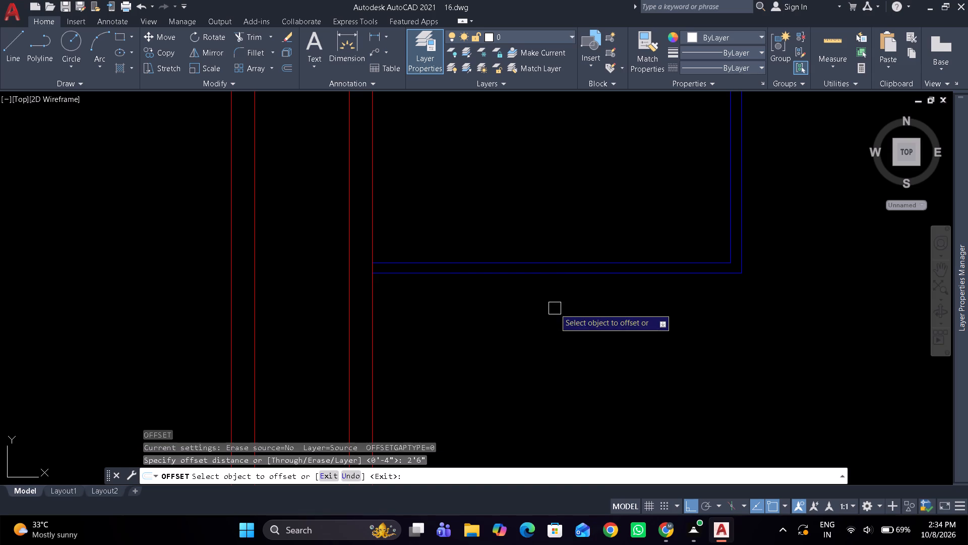
left_click(560, 281)
left_click_drag(566, 273, 566, 278)
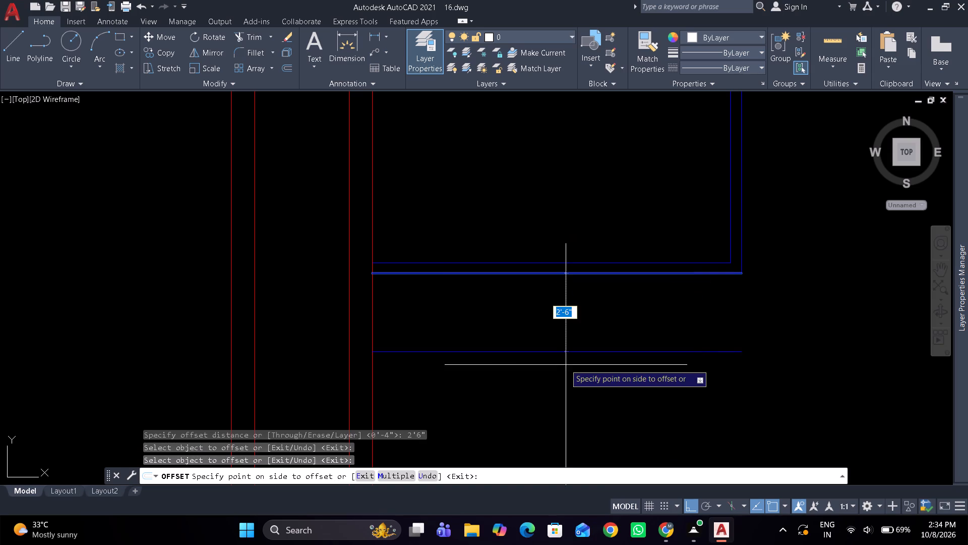
left_click(571, 380)
key("space")
Offset the new horizontal line 4" downward to form a second inner wall below the room.
key("space")
type("4\"")
key("Return")
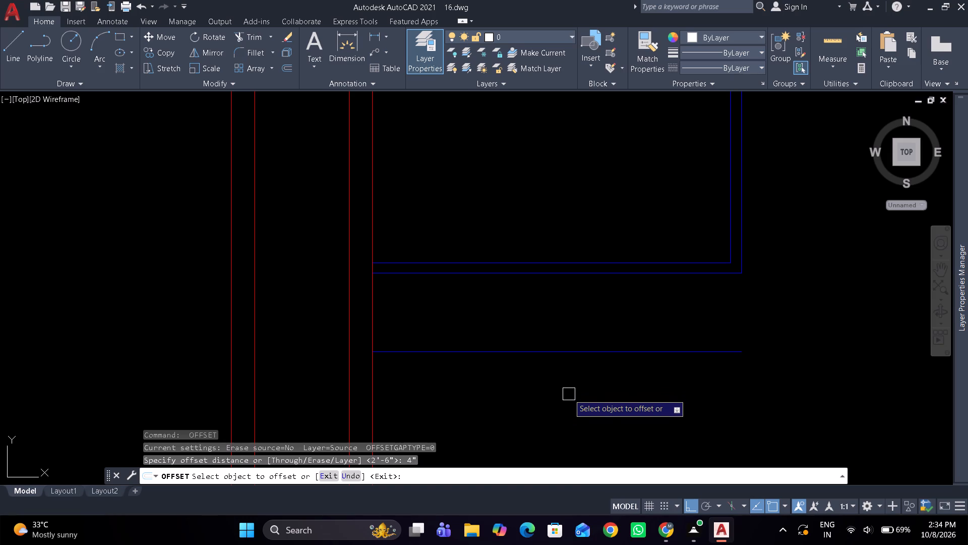
left_click(569, 347)
left_click(561, 402)
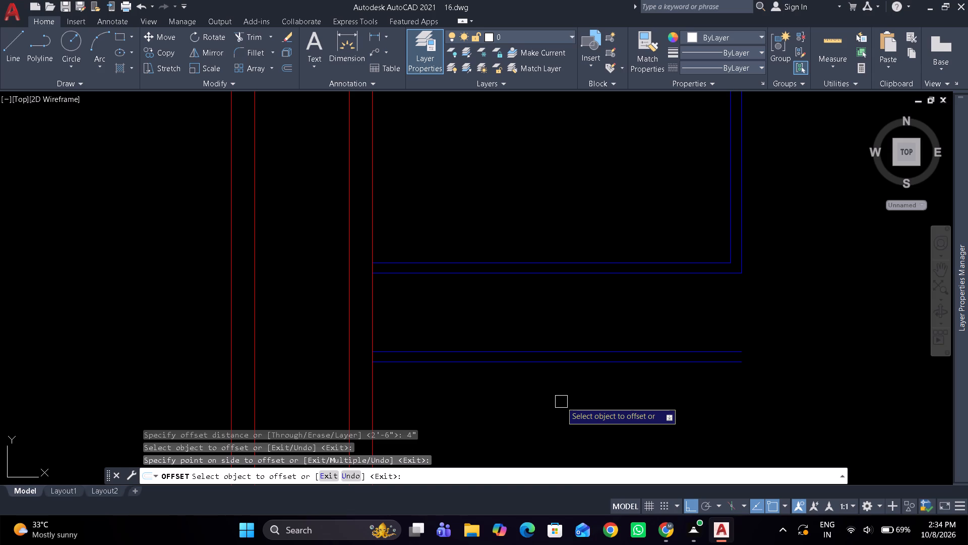
middle_click_drag(561, 402, 558, 378)
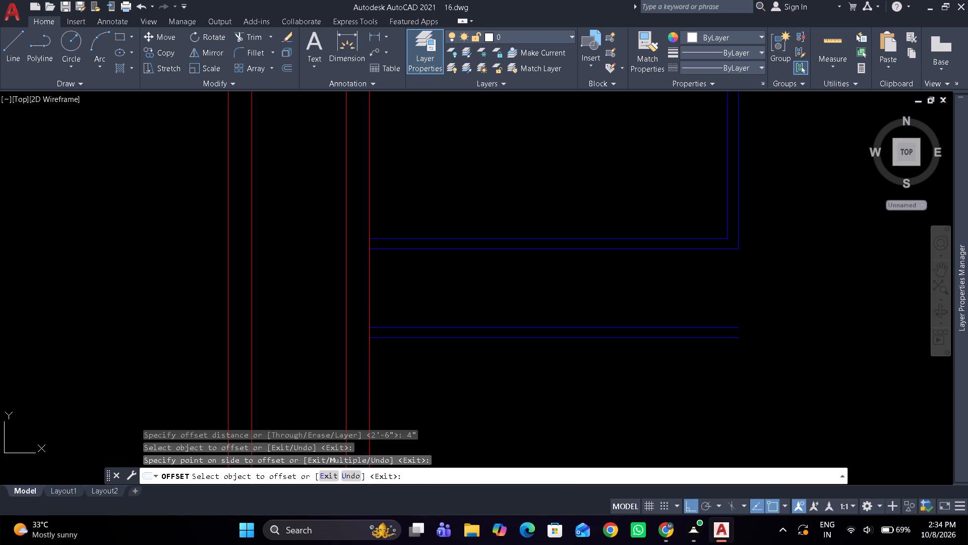
key("space")
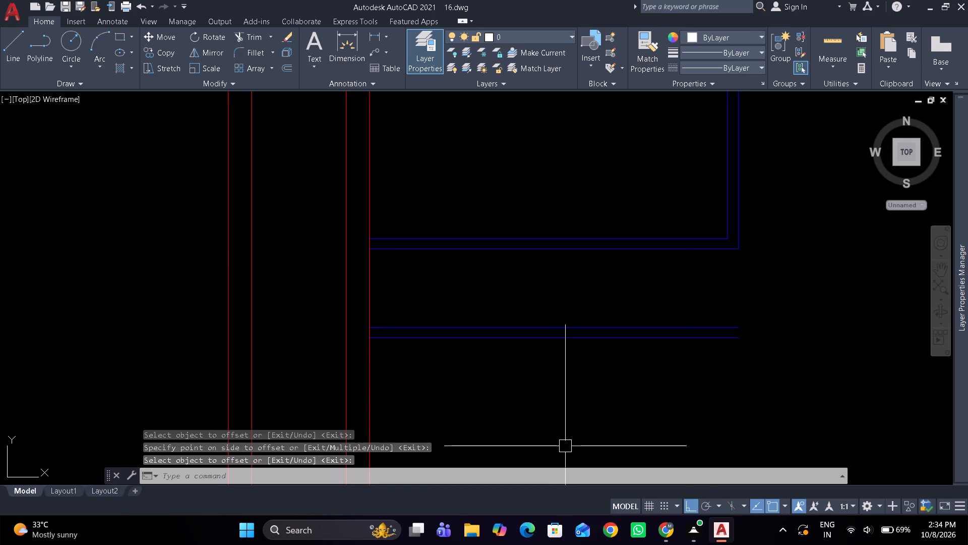
Offset the passage's inner-side wall line, where the room's horizontal walls begin, 5'6" to the right.
key("space")
key("5")
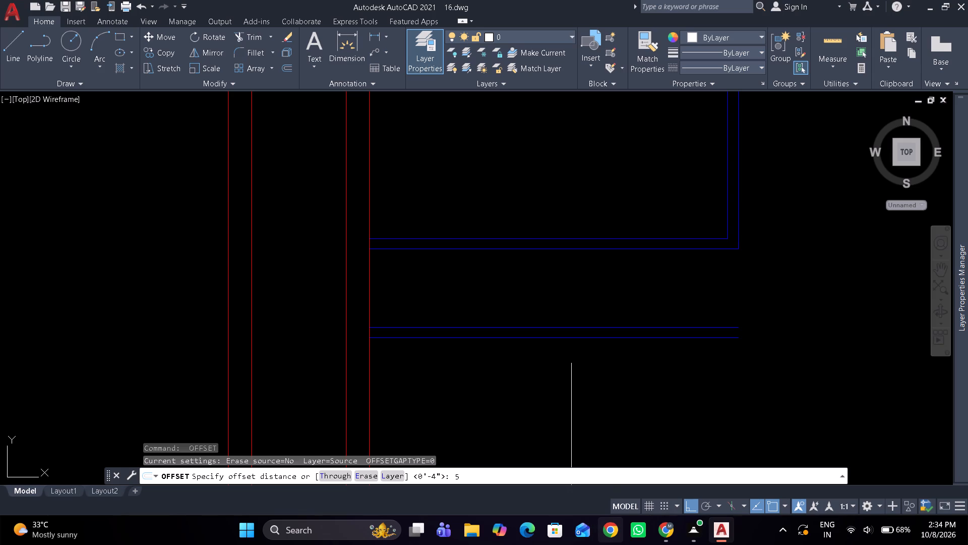
key("apostrophe")
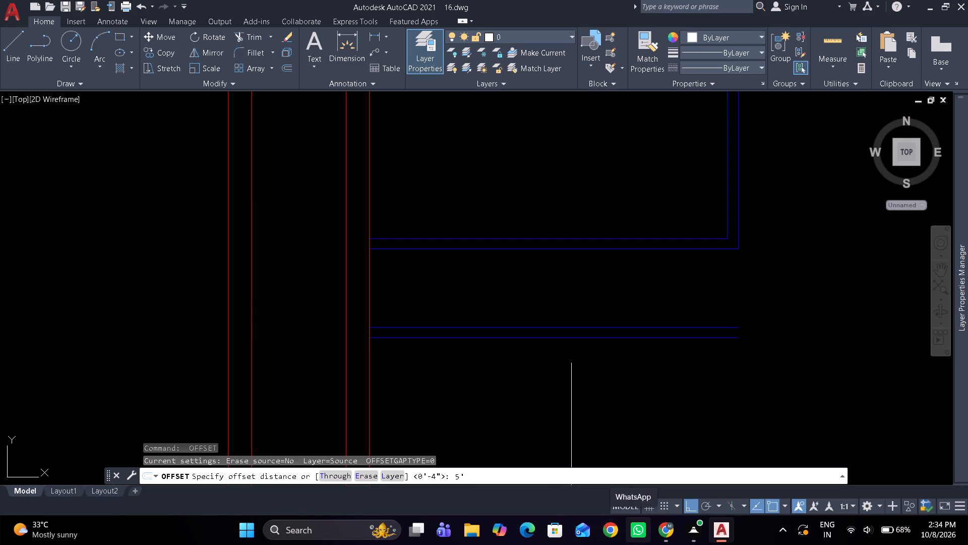
key("6")
key("shift+quotedbl")
key("Return")
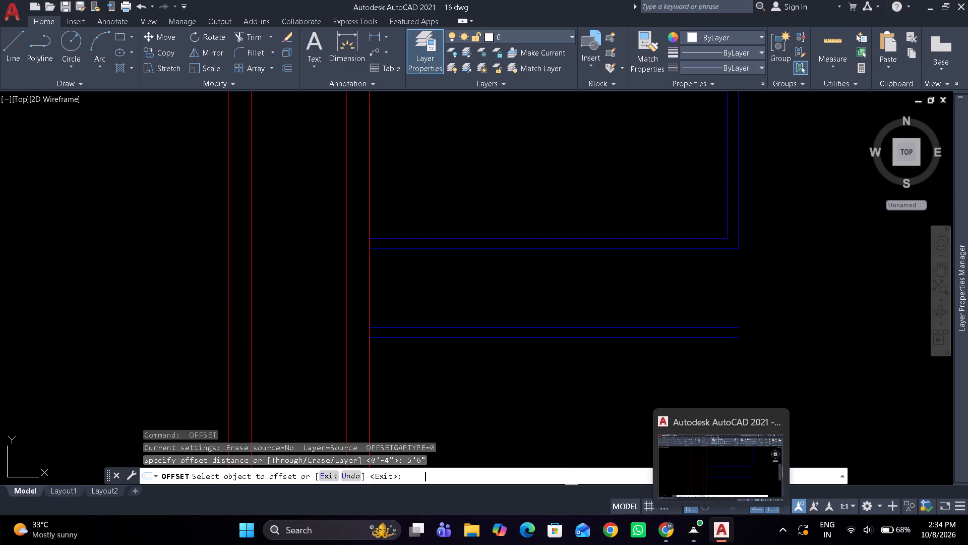
right_click(745, 544)
left_click(413, 276)
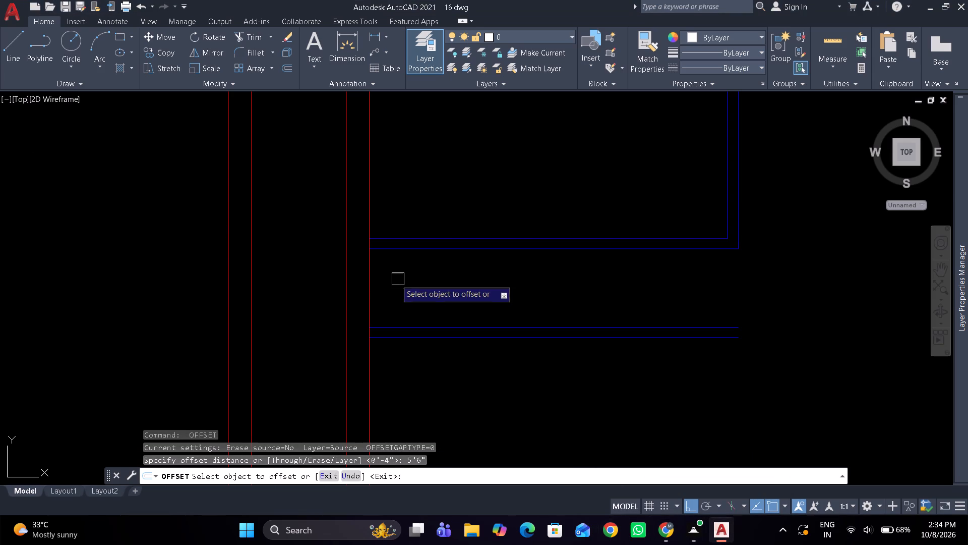
left_click_drag(374, 295, 403, 294)
left_click(469, 292)
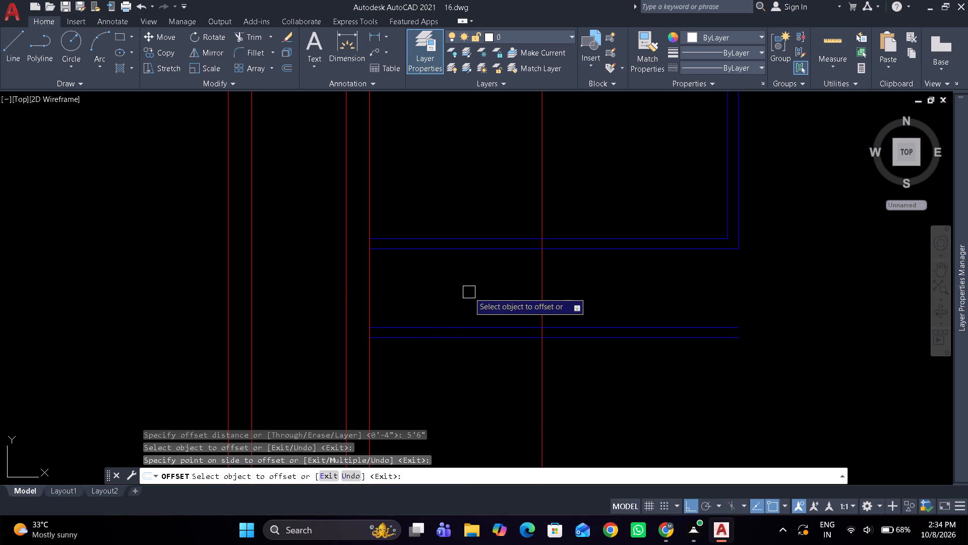
key("Return")
Offset the new vertical line 5" to the right to form a dividing wall.
key("Return")
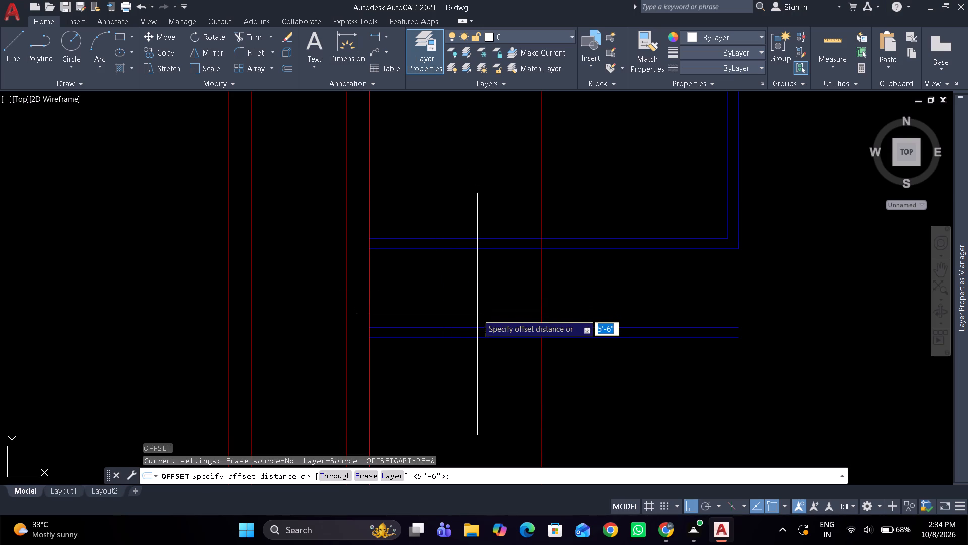
key("5")
key("shift+quotedbl")
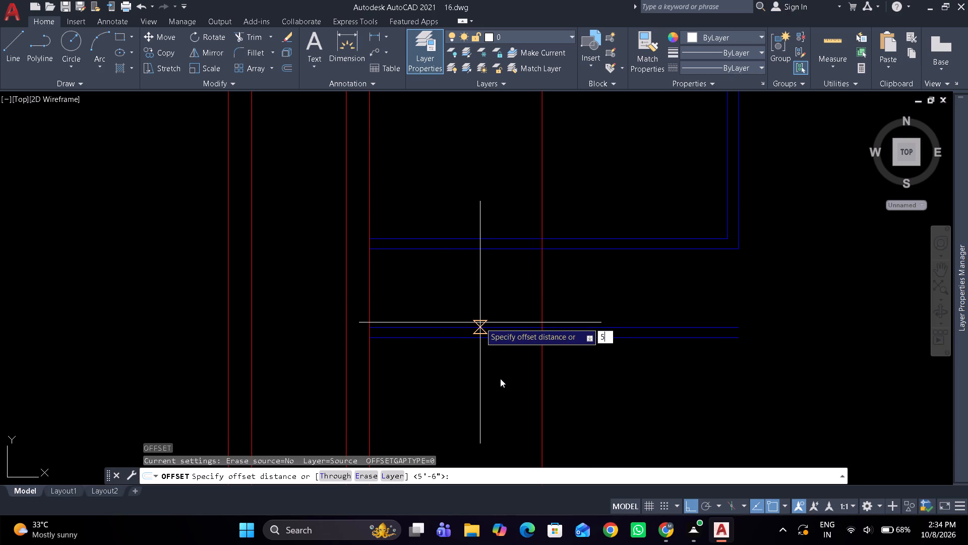
key("Return")
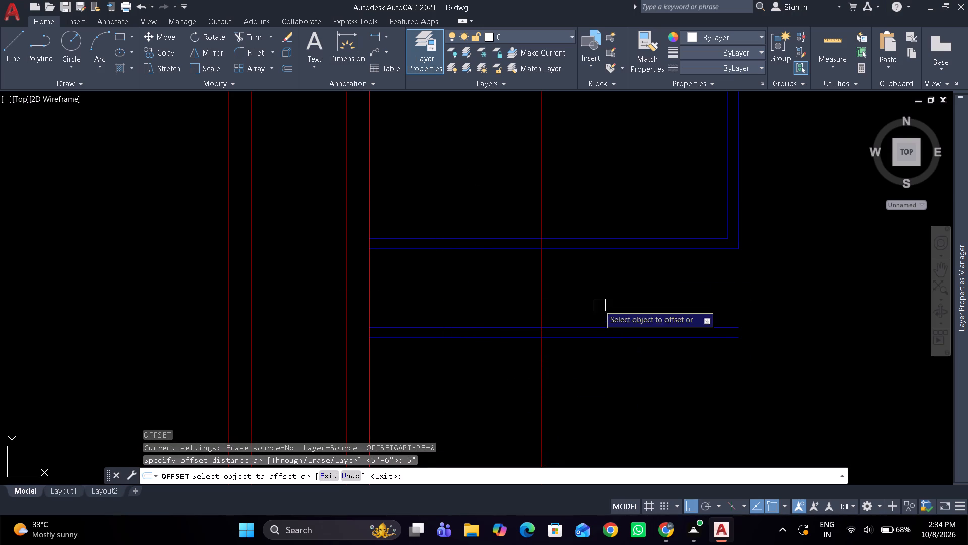
left_click_drag(543, 289, 562, 290)
left_click(607, 279)
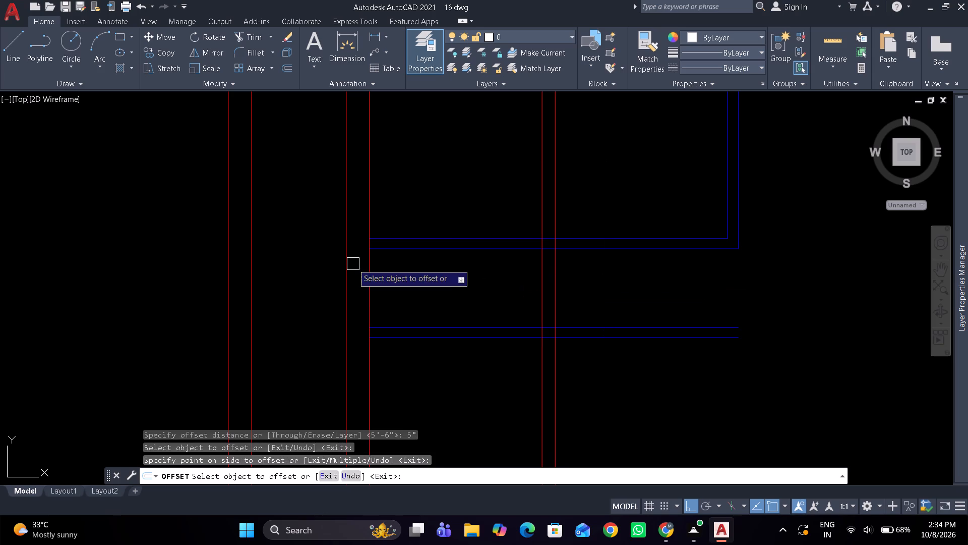
key("Return")
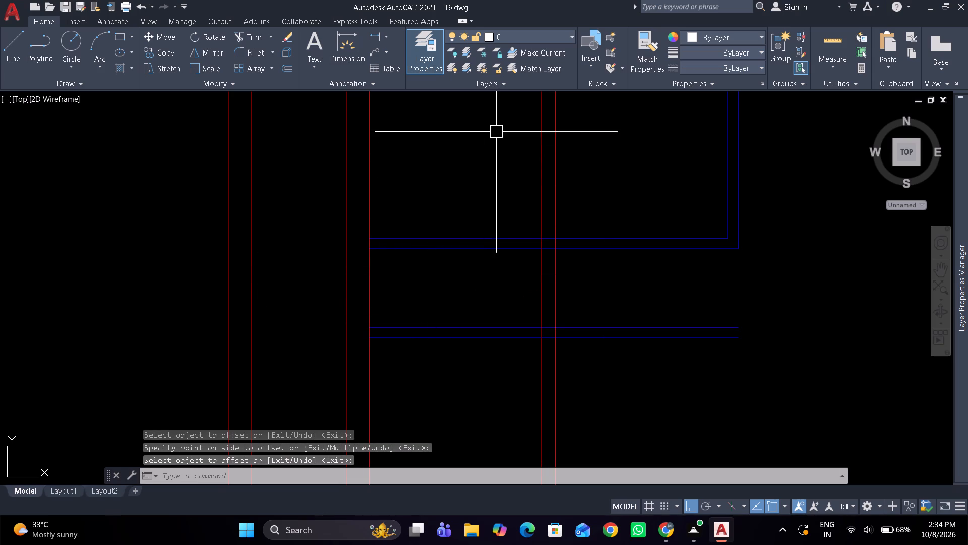
Move the two new vertical lines from the outer wall layer to the blue inner wall layer.
left_click_drag(583, 277, 524, 285)
left_click_drag(507, 290, 509, 278)
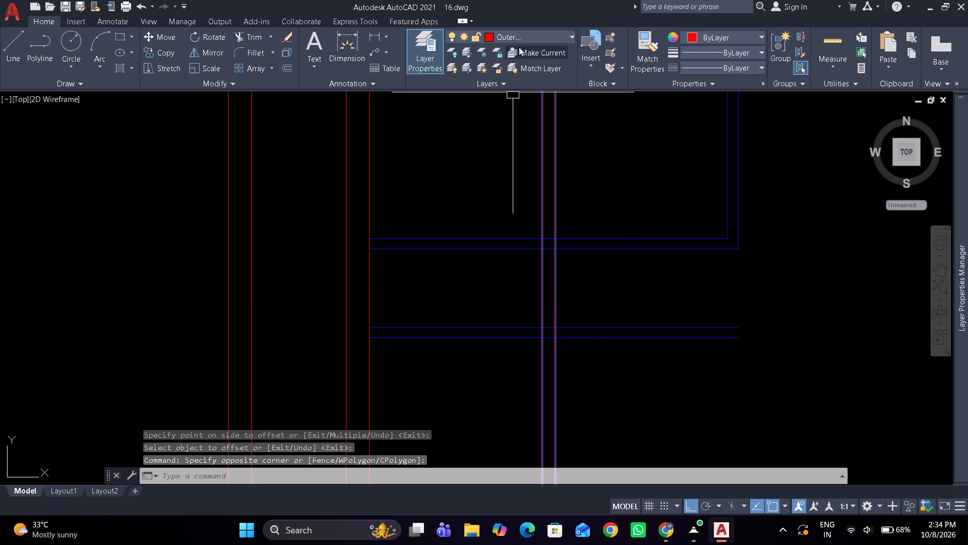
left_click(522, 36)
left_click(529, 85)
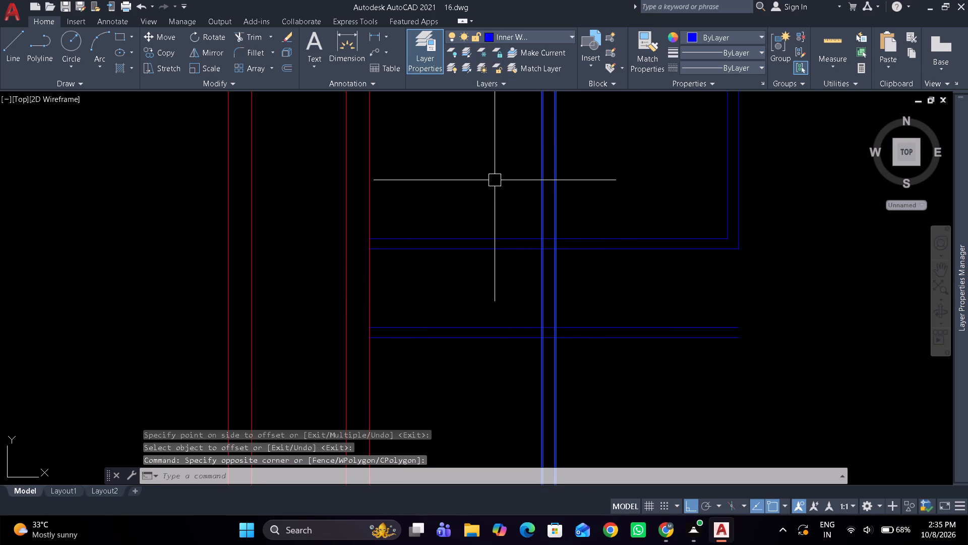
key("Escape")
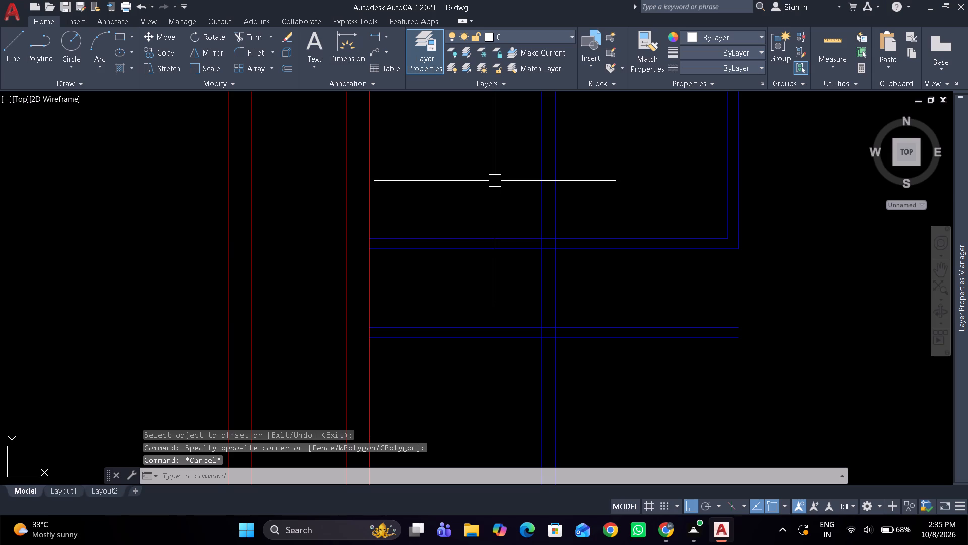
Trim the two vertical lines above and below the horizontal inner walls, keeping the divider across the narrow strip below the room.
left_click(250, 39)
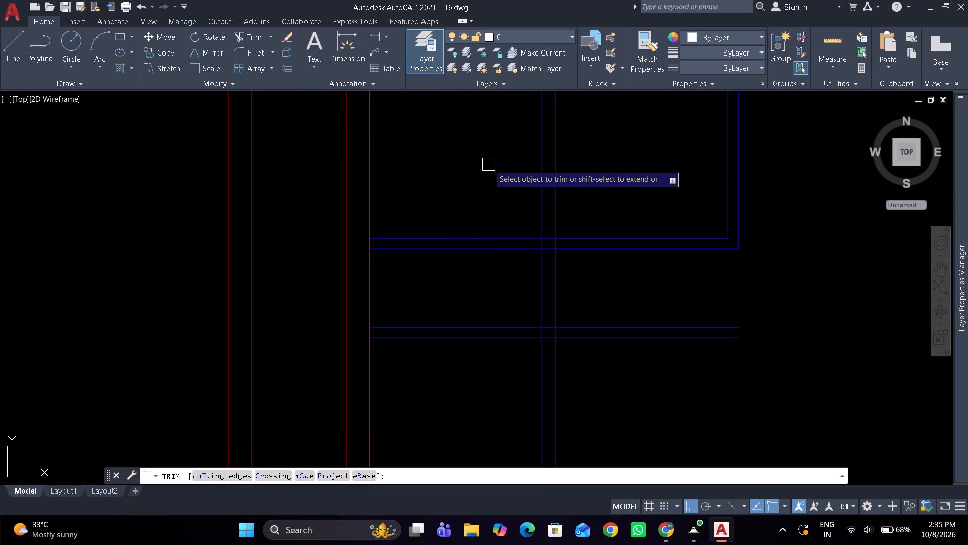
left_click_drag(489, 165, 614, 172)
left_click_drag(510, 390, 603, 378)
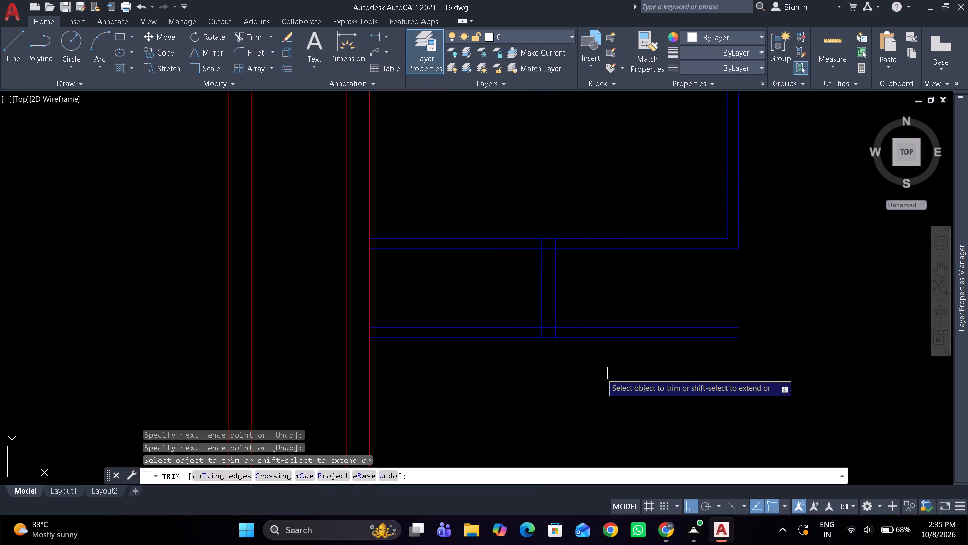
key("Return")
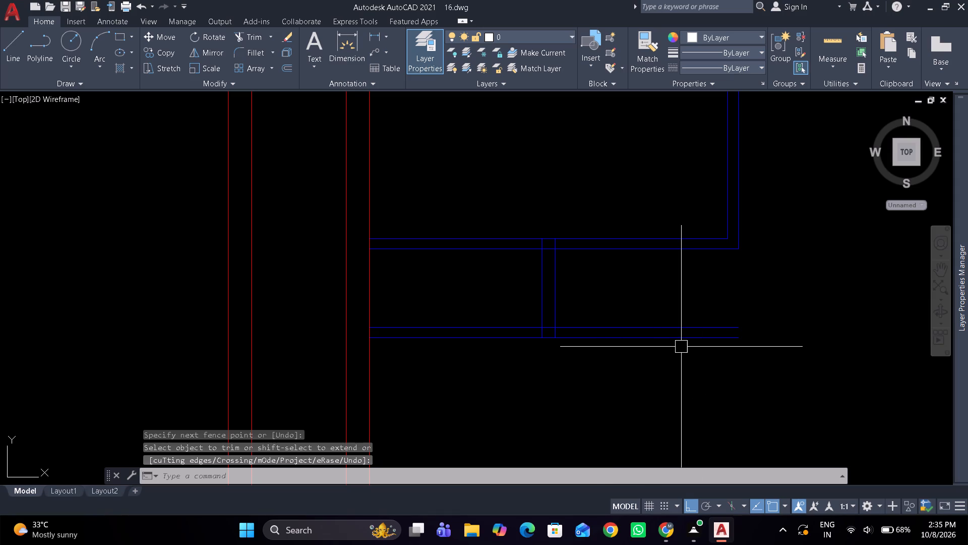
Examine the divided strip below the room, the open area beneath it and the overall plan up to the top room row.
middle_click_drag(671, 394, 633, 295)
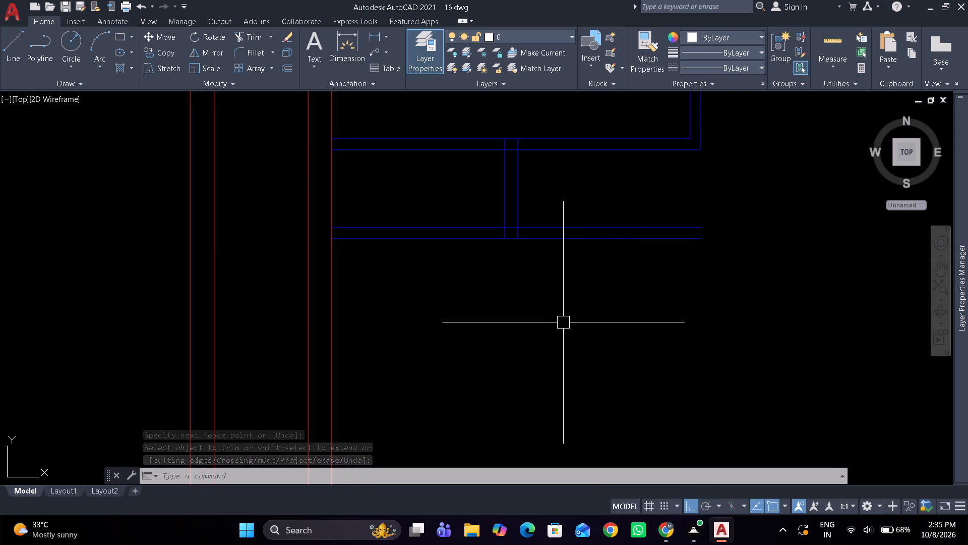
middle_click_drag(569, 315, 564, 252)
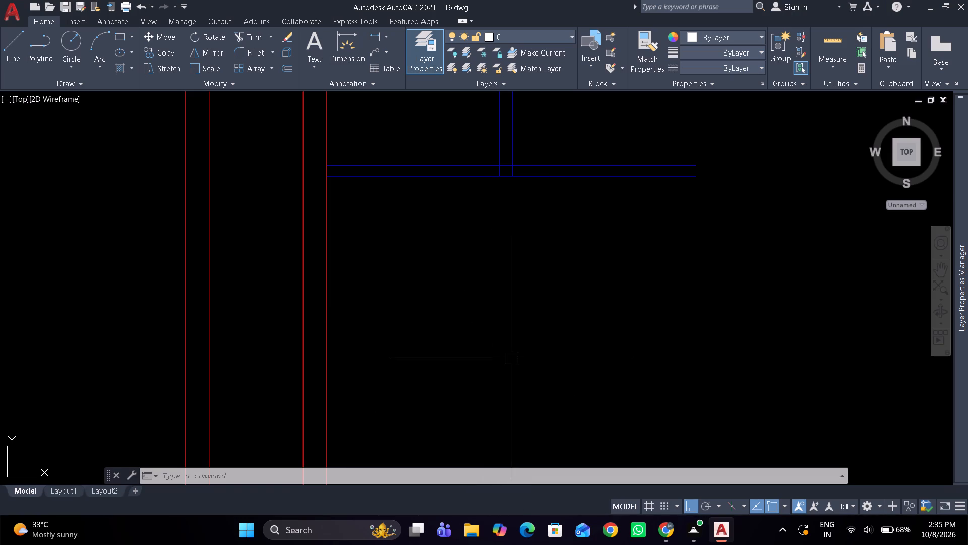
middle_click_drag(467, 331, 474, 343)
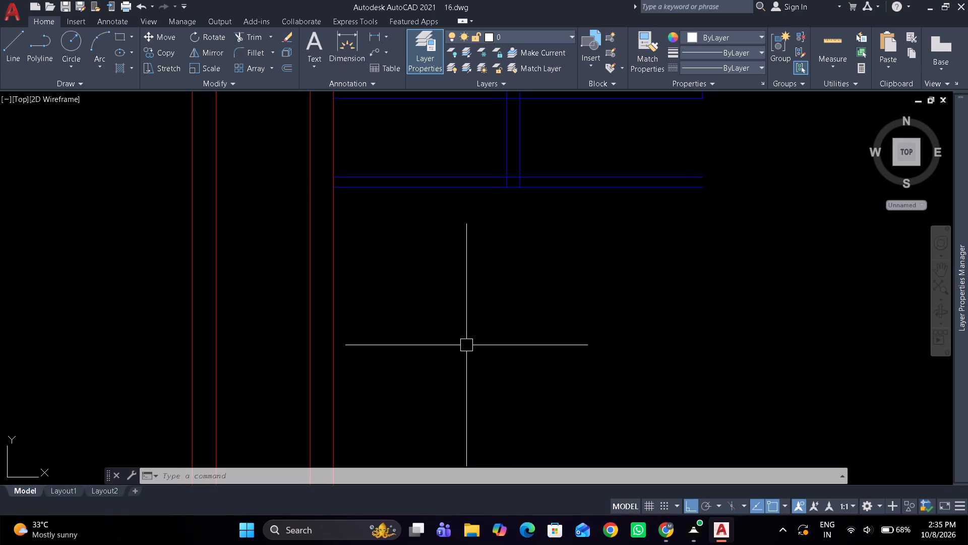
middle_click_drag(472, 350, 478, 359)
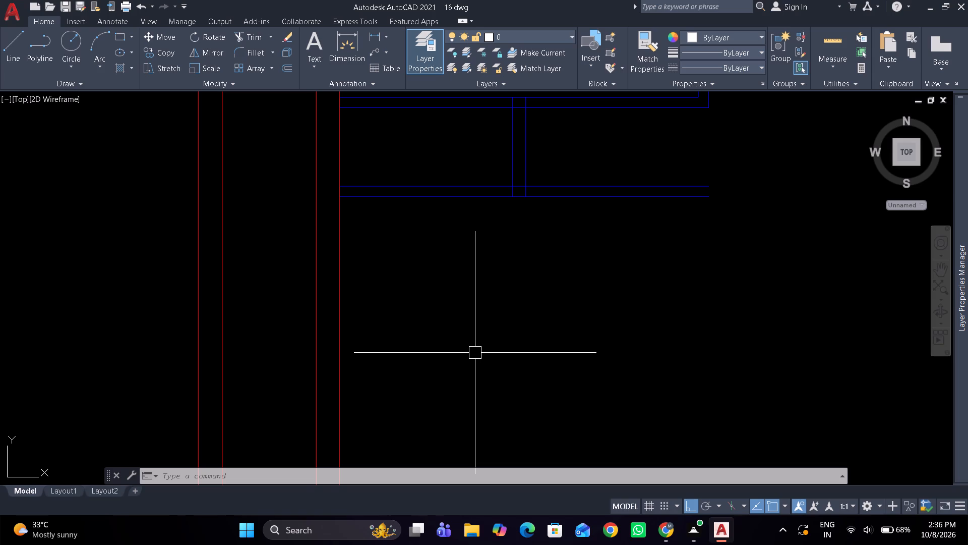
middle_click_drag(507, 346, 509, 352)
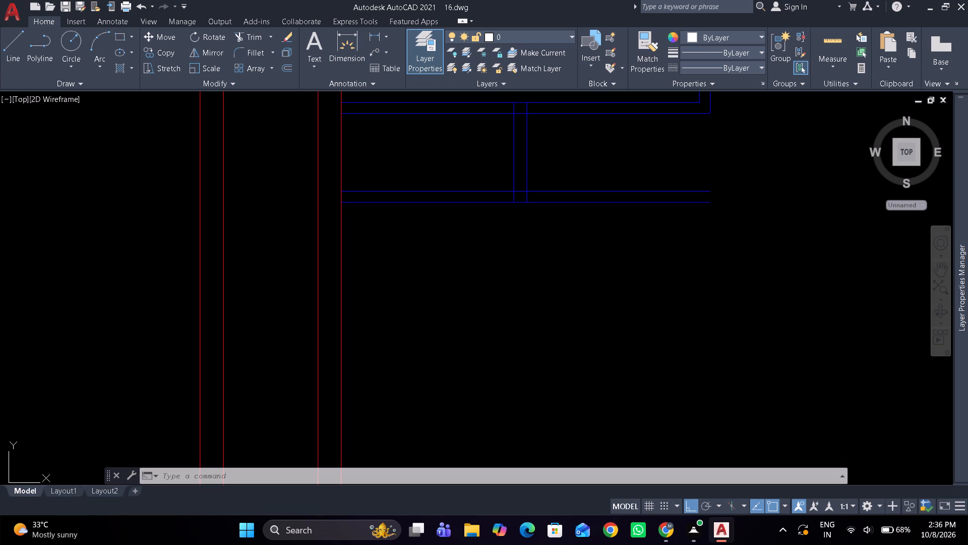
middle_click_drag(517, 342, 497, 332)
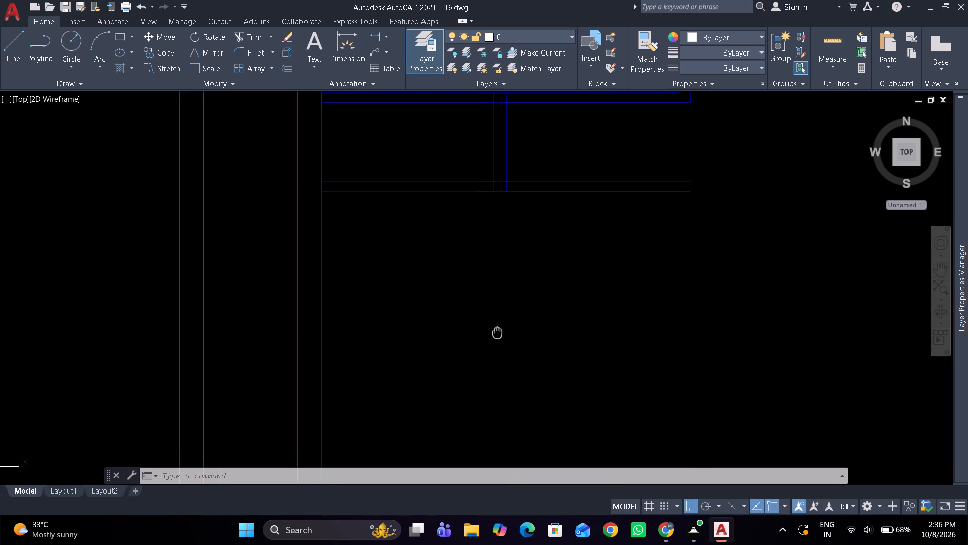
middle_click_drag(497, 332, 454, 333)
middle_click_drag(522, 332, 454, 304)
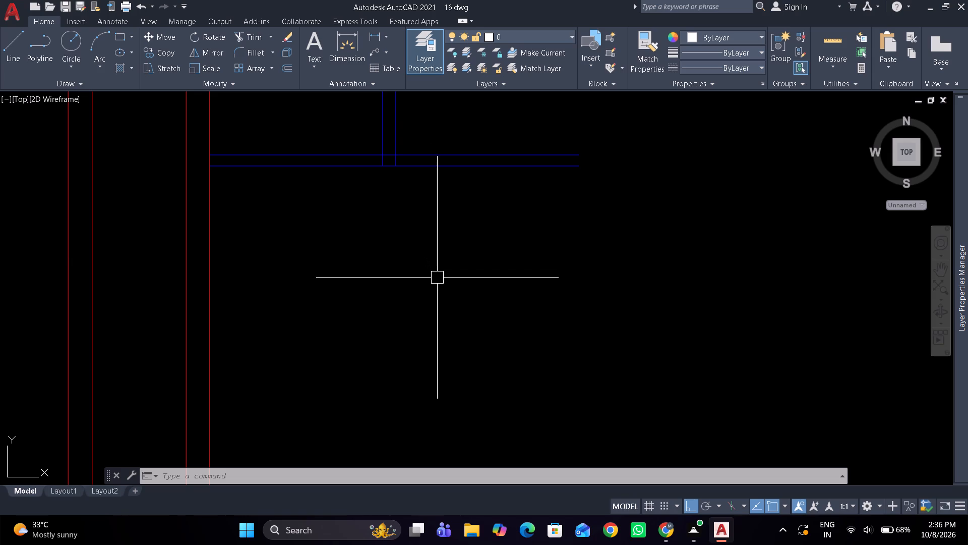
middle_click_drag(425, 278, 420, 324)
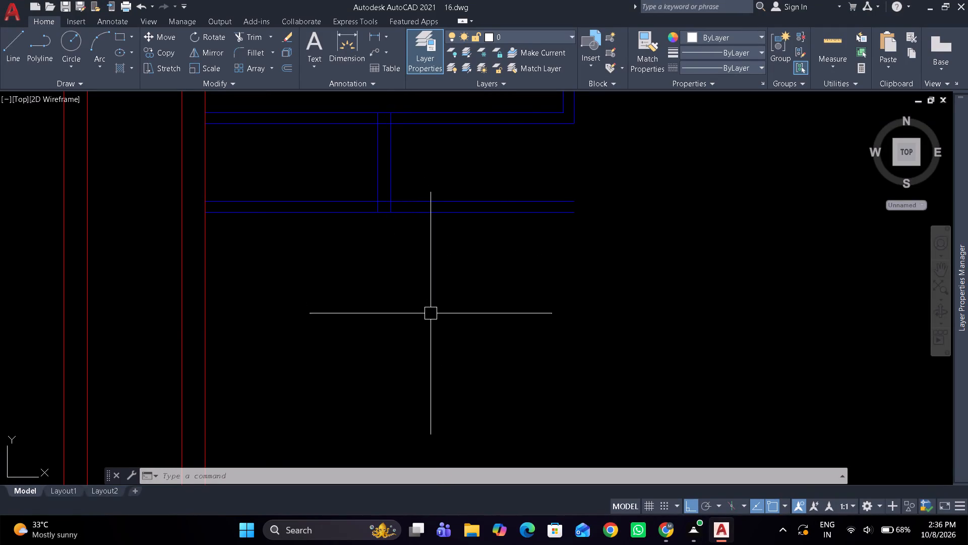
scroll(353, 313, "down", 1)
middle_click_drag(353, 313, 353, 320)
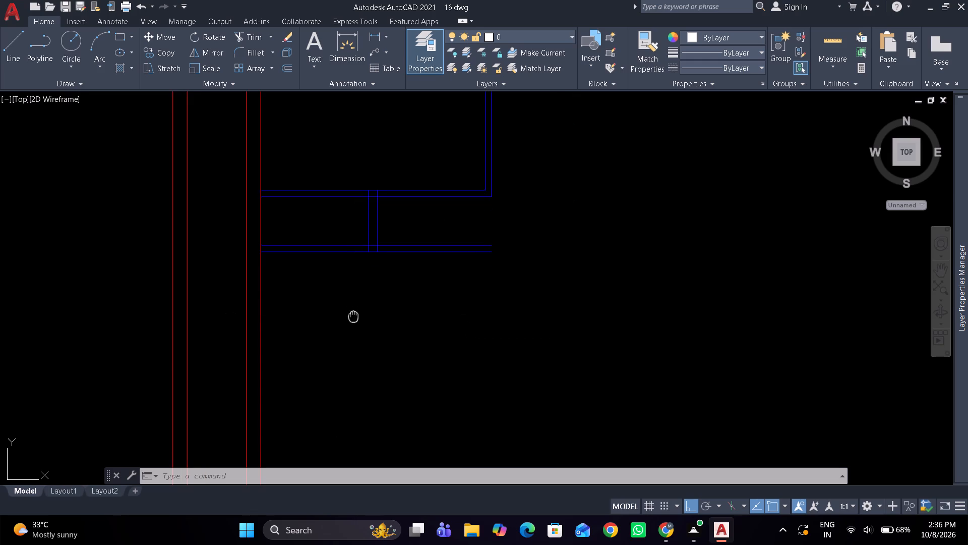
middle_click_drag(353, 320, 353, 360)
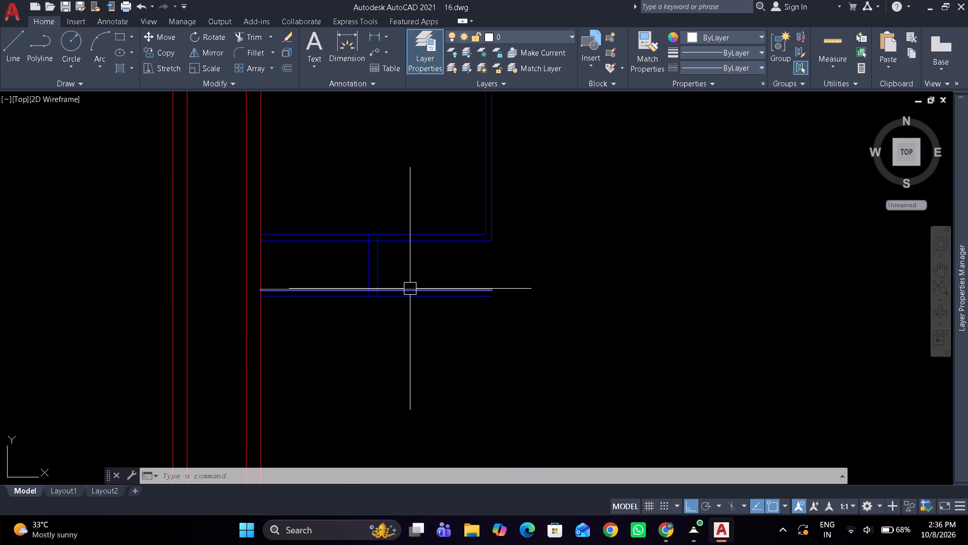
middle_click_drag(410, 300, 410, 316)
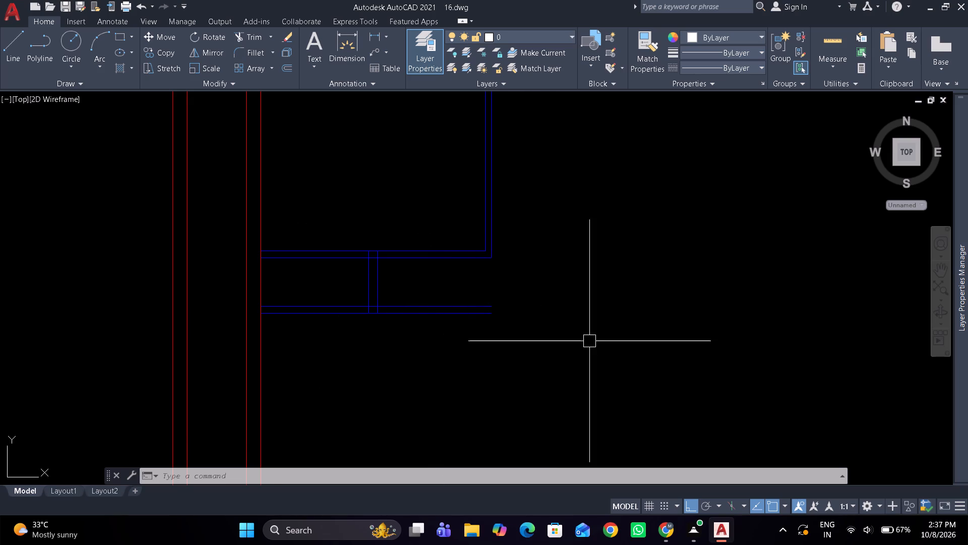
left_click_drag(592, 342, 583, 312)
left_click(569, 276)
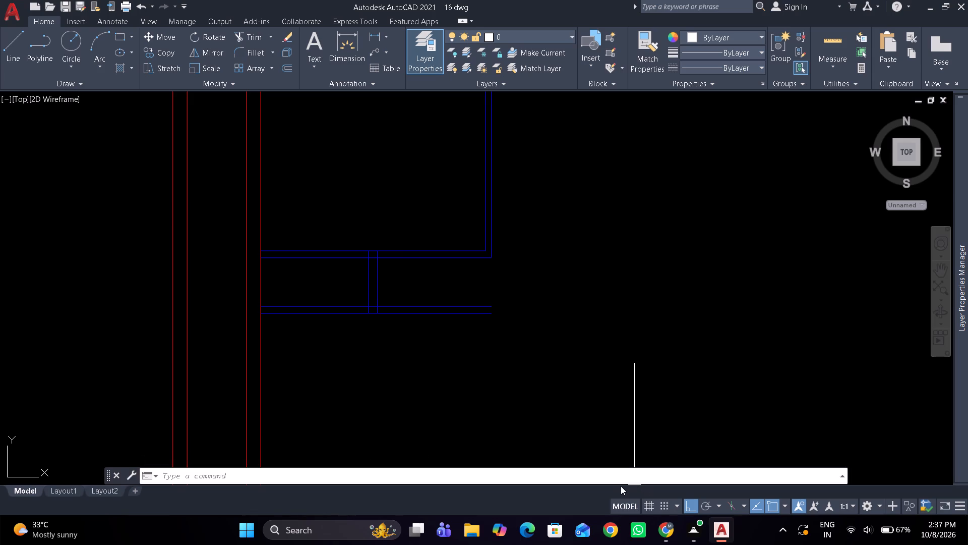
middle_click_drag(613, 384, 614, 385)
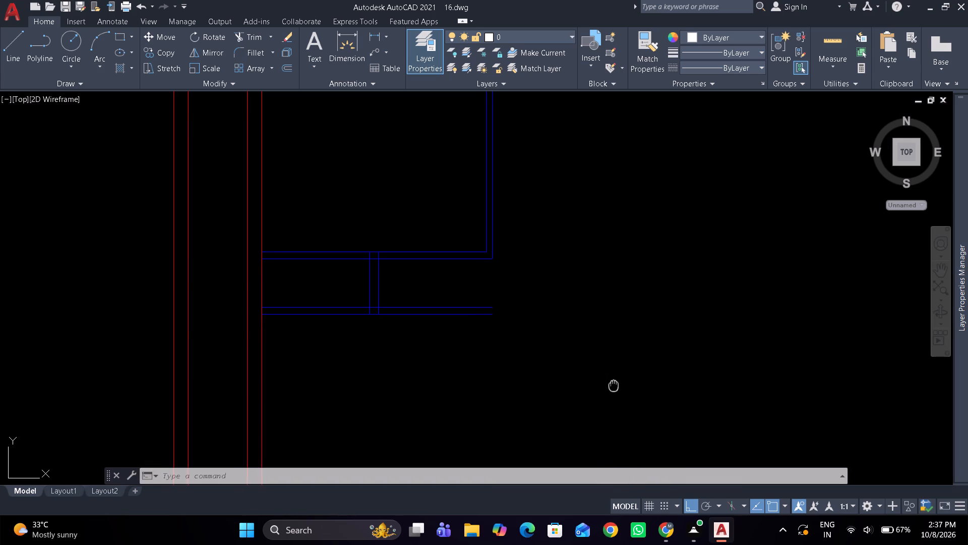
middle_click_drag(614, 385, 614, 390)
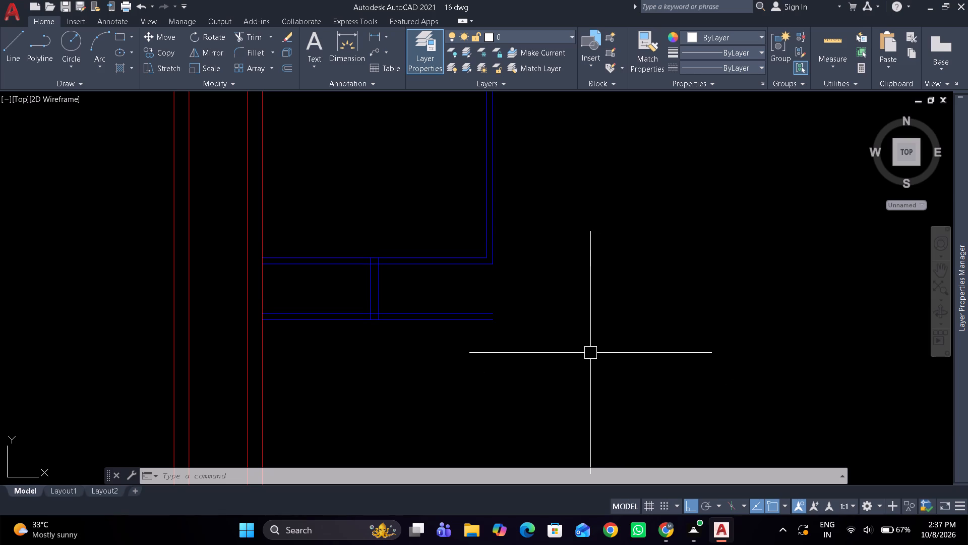
middle_click_drag(590, 353, 598, 365)
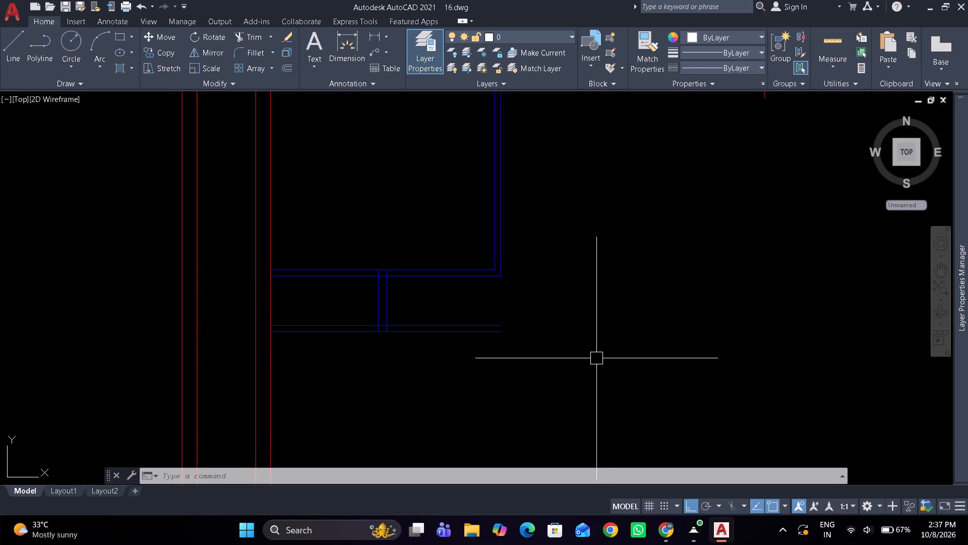
middle_click(596, 358)
middle_click(596, 358)
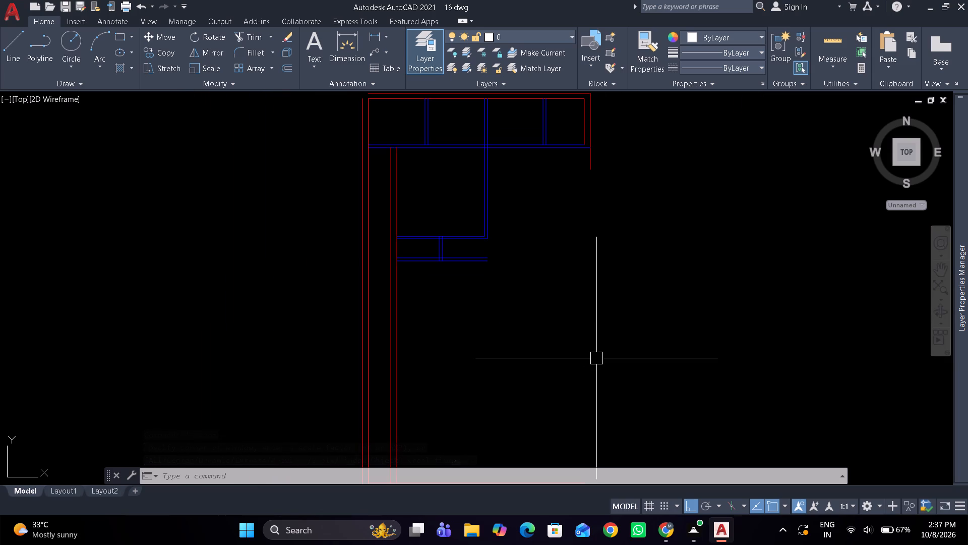
middle_click_drag(596, 356, 599, 379)
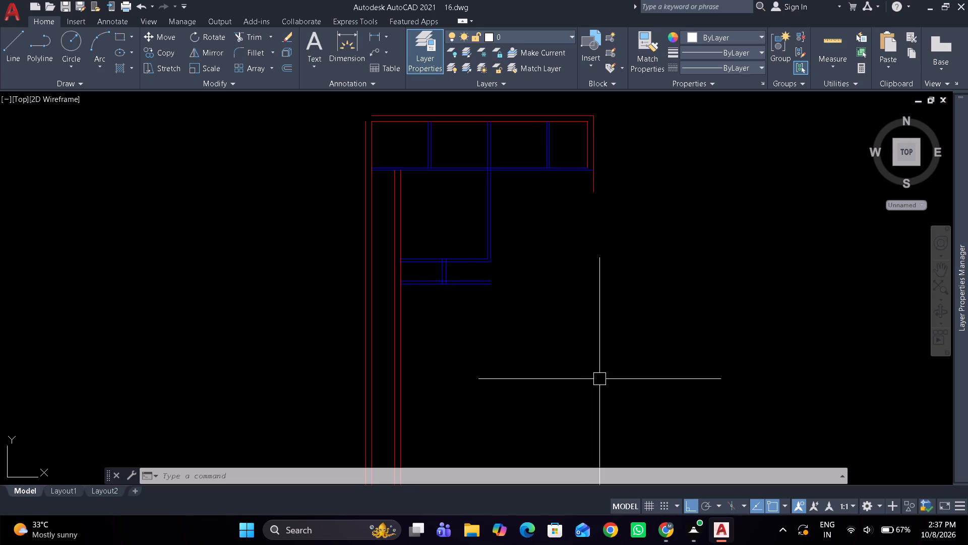
middle_click_drag(598, 364, 600, 366)
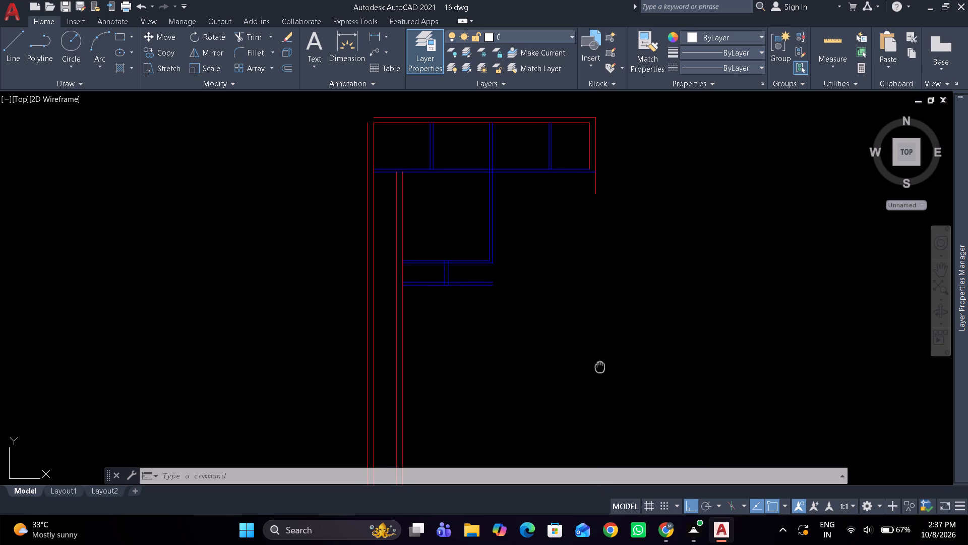
middle_click_drag(600, 366, 604, 370)
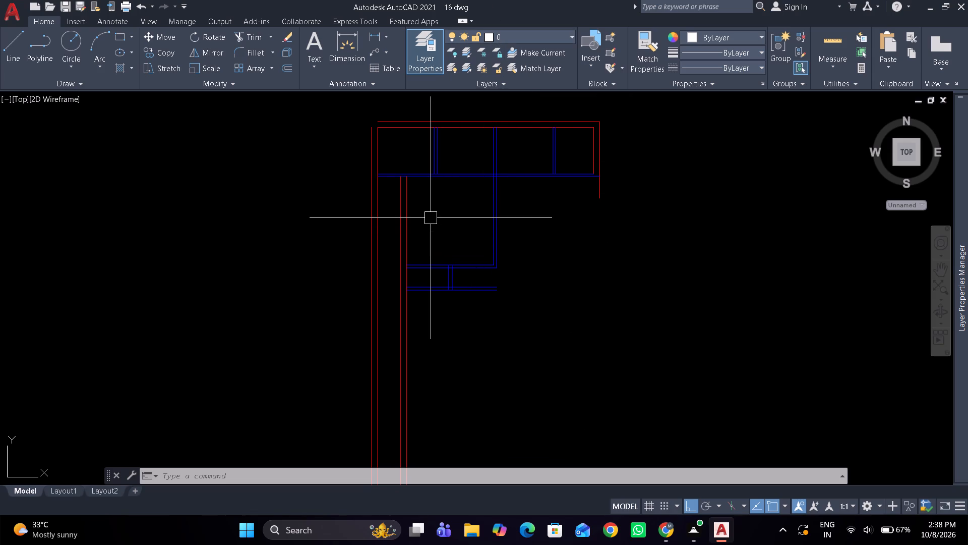
Fillet the outer top wall line and the outer left wall line into a sharp corner at the plan's top-left.
middle_click_drag(433, 225, 436, 234)
scroll(436, 234, "up", 1)
type("f")
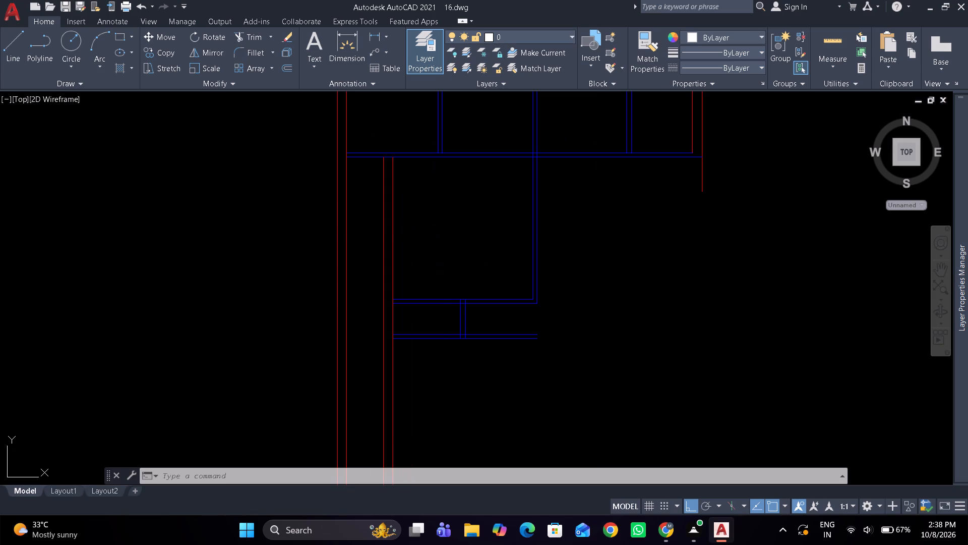
key("space")
middle_click_drag(400, 127, 419, 234)
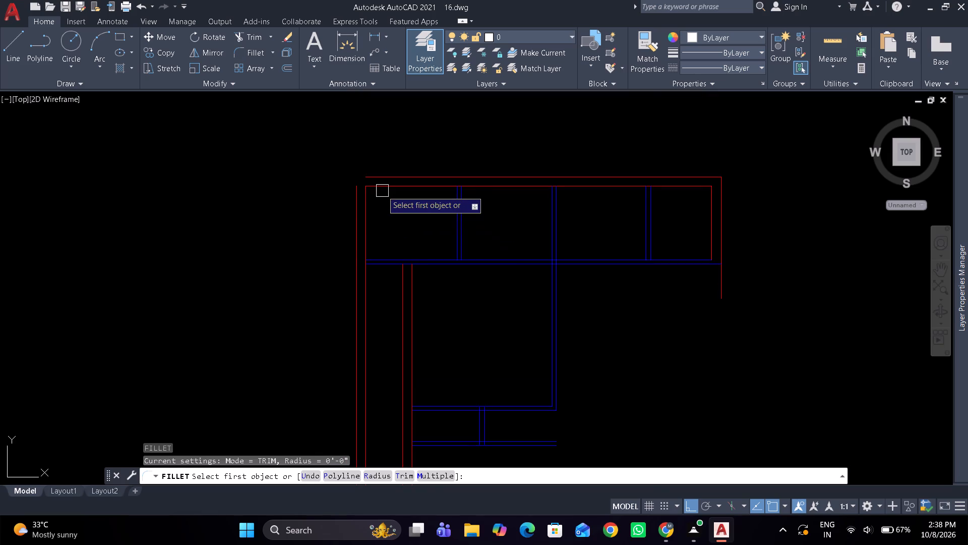
scroll(372, 175, "up", 1)
left_click(365, 181)
left_click(345, 207)
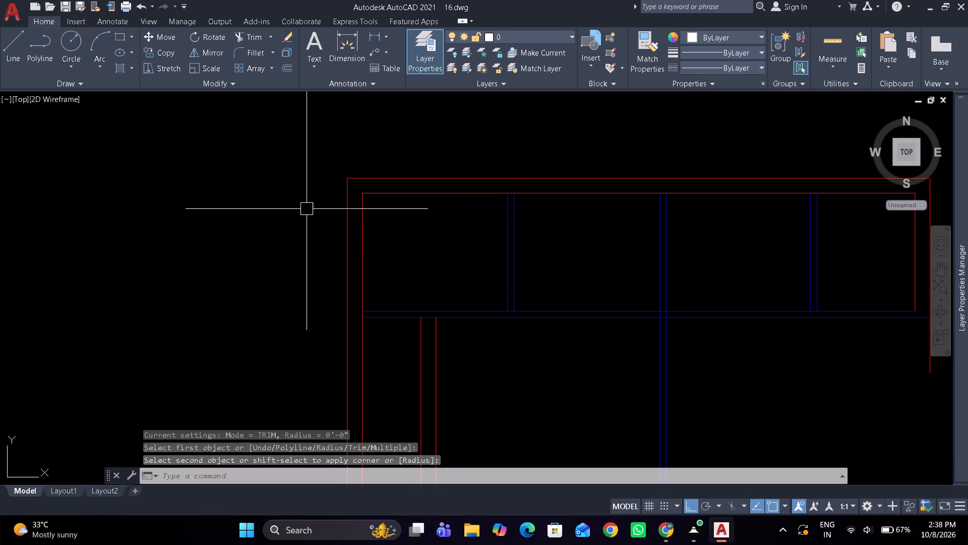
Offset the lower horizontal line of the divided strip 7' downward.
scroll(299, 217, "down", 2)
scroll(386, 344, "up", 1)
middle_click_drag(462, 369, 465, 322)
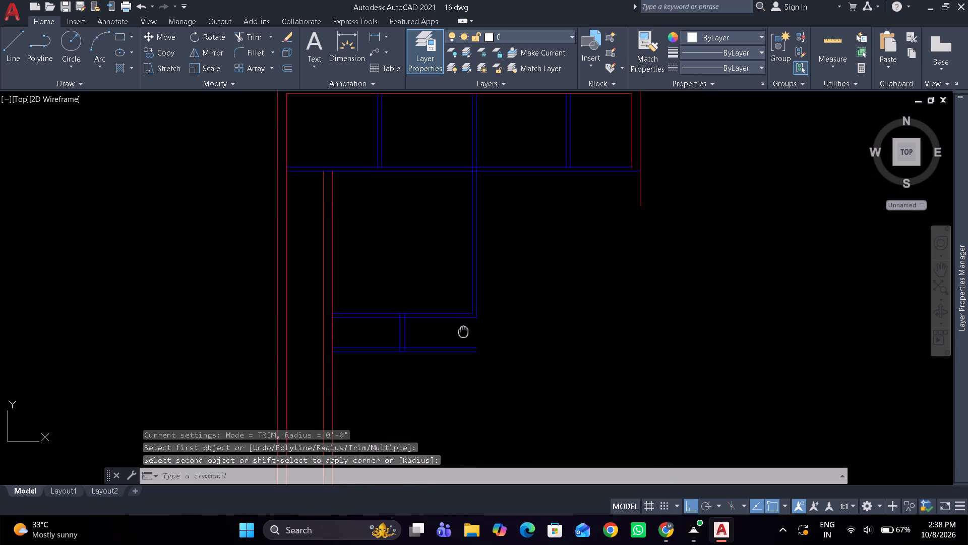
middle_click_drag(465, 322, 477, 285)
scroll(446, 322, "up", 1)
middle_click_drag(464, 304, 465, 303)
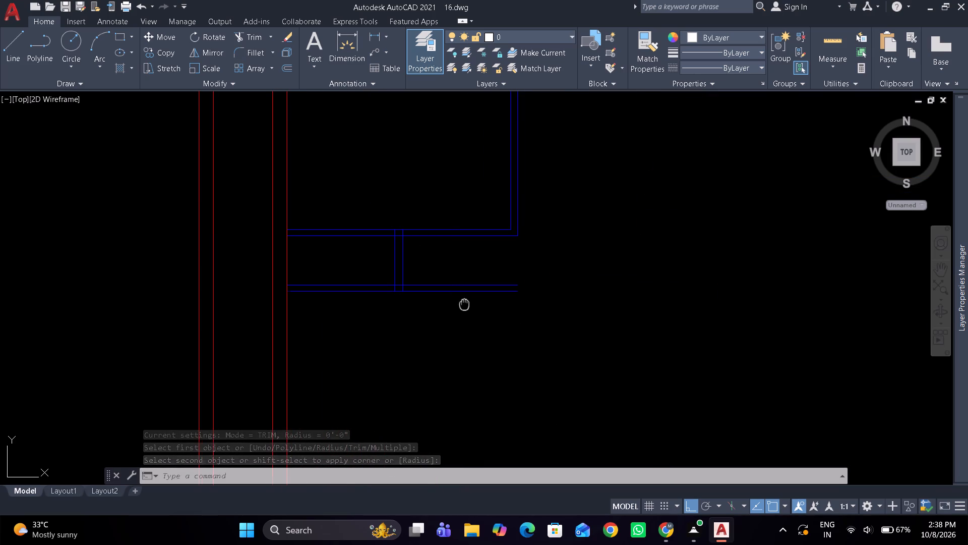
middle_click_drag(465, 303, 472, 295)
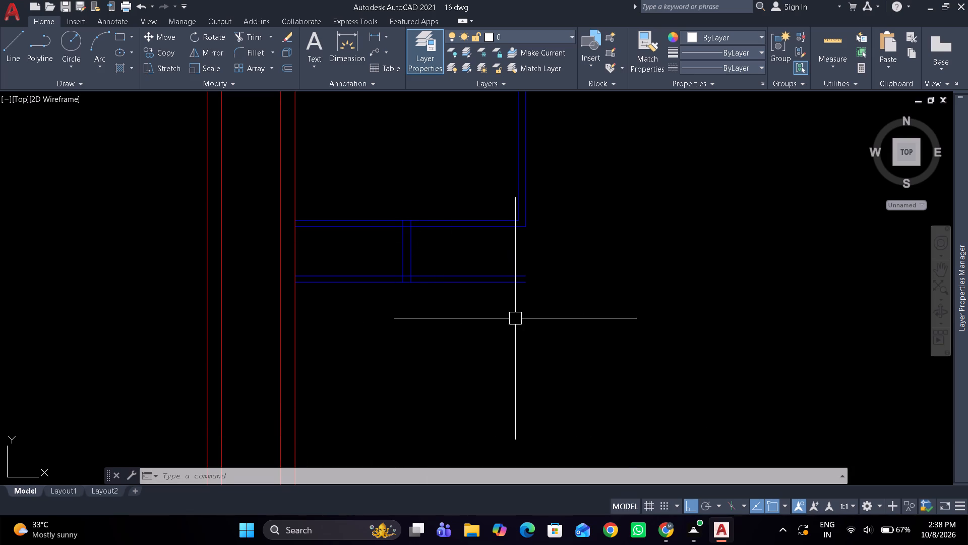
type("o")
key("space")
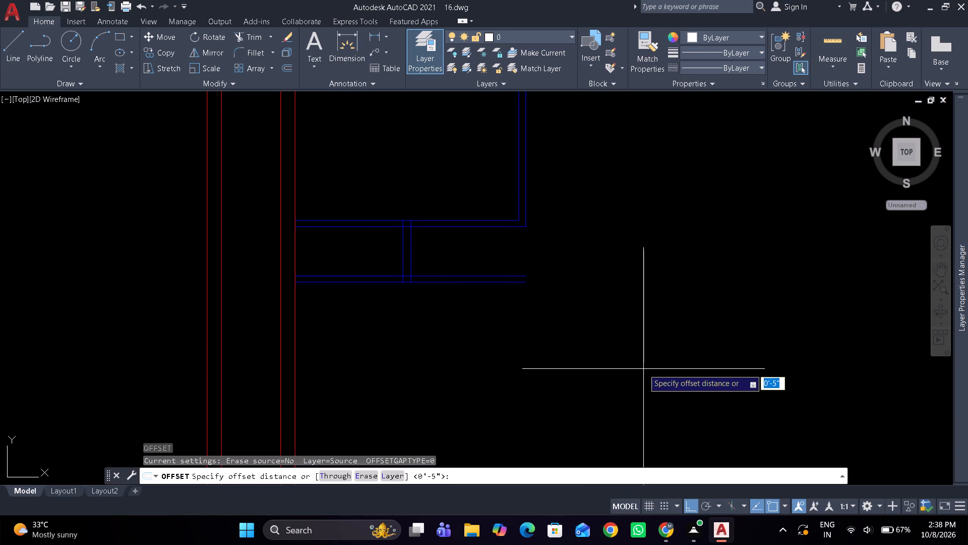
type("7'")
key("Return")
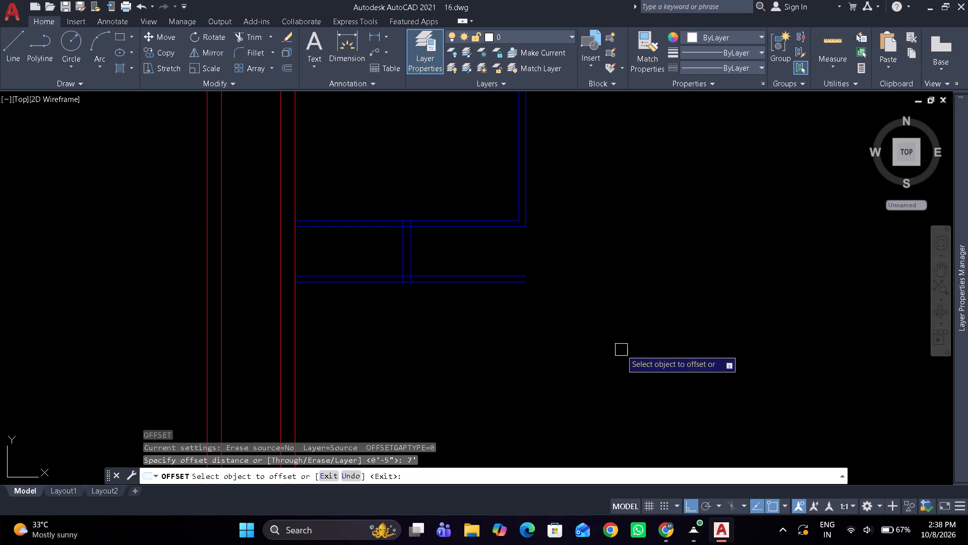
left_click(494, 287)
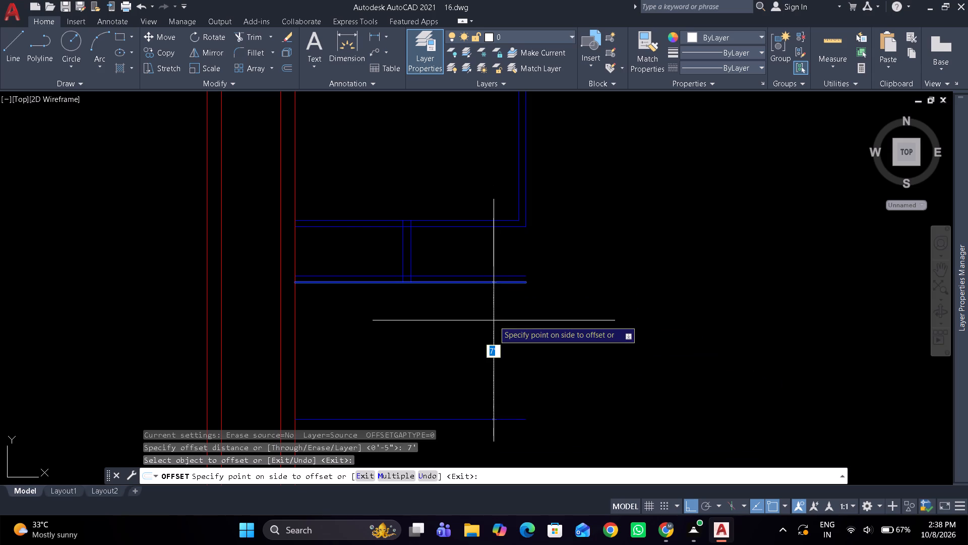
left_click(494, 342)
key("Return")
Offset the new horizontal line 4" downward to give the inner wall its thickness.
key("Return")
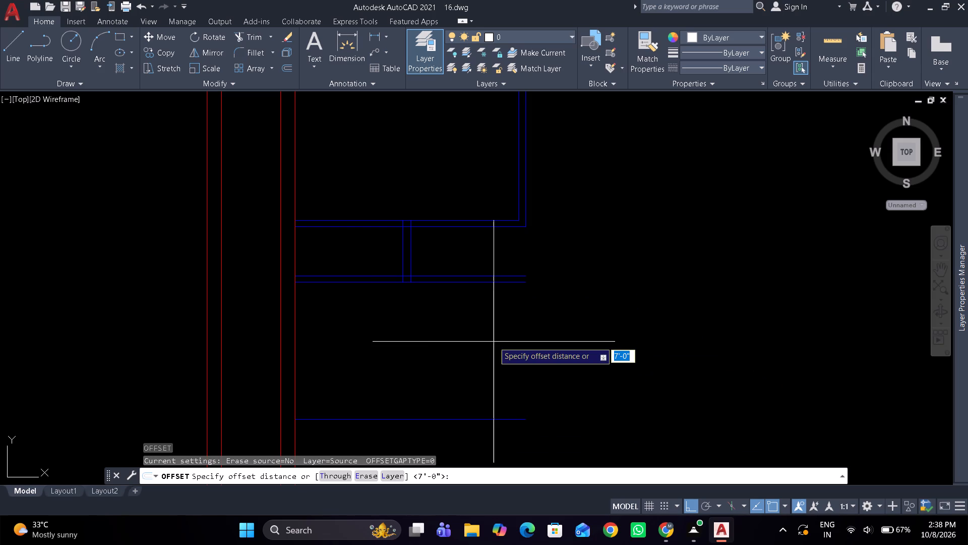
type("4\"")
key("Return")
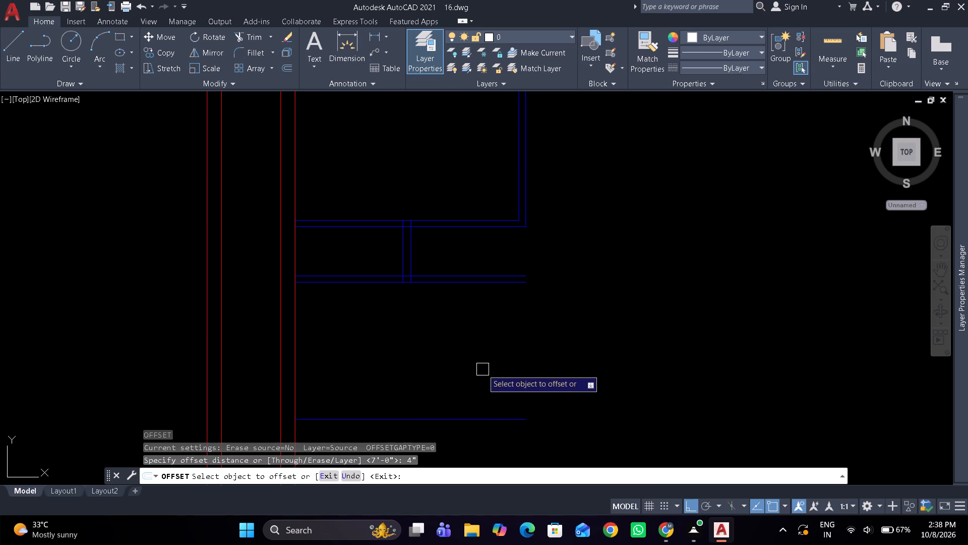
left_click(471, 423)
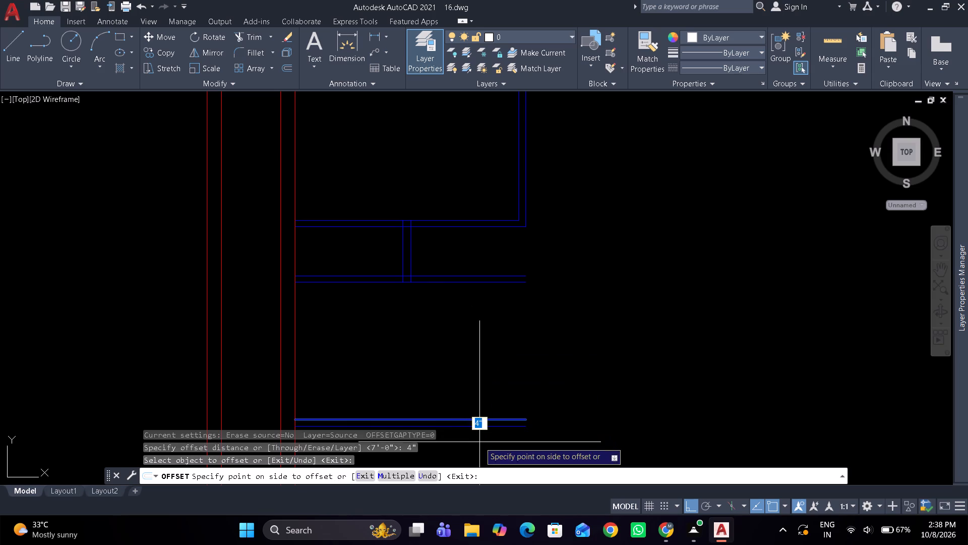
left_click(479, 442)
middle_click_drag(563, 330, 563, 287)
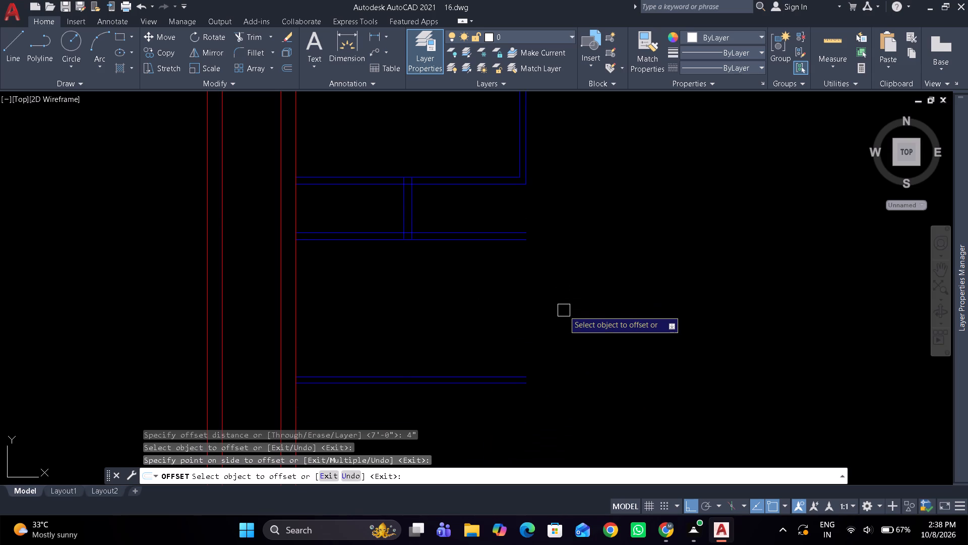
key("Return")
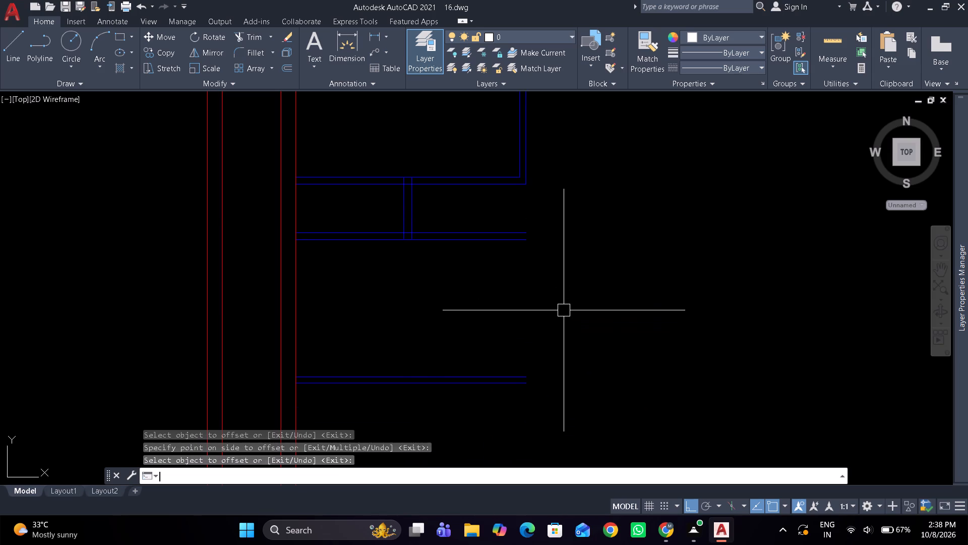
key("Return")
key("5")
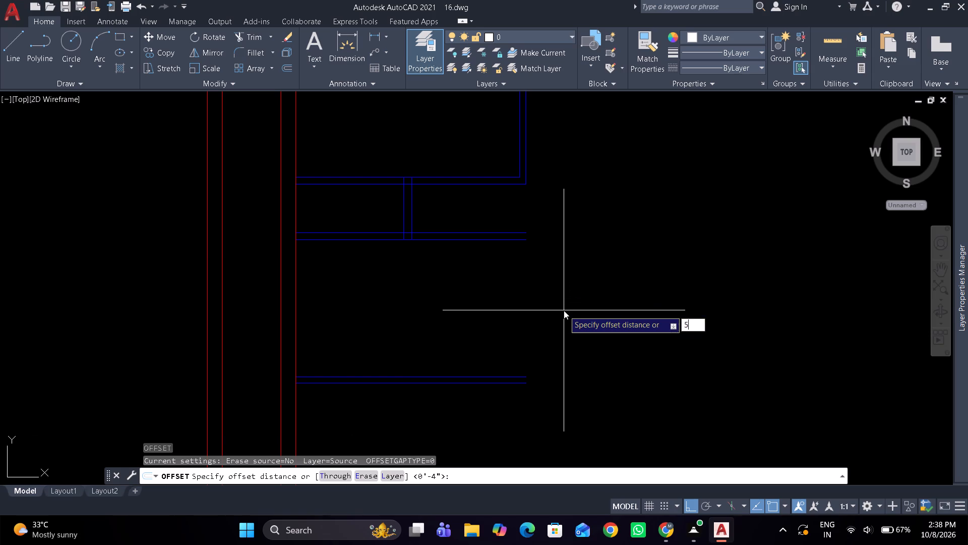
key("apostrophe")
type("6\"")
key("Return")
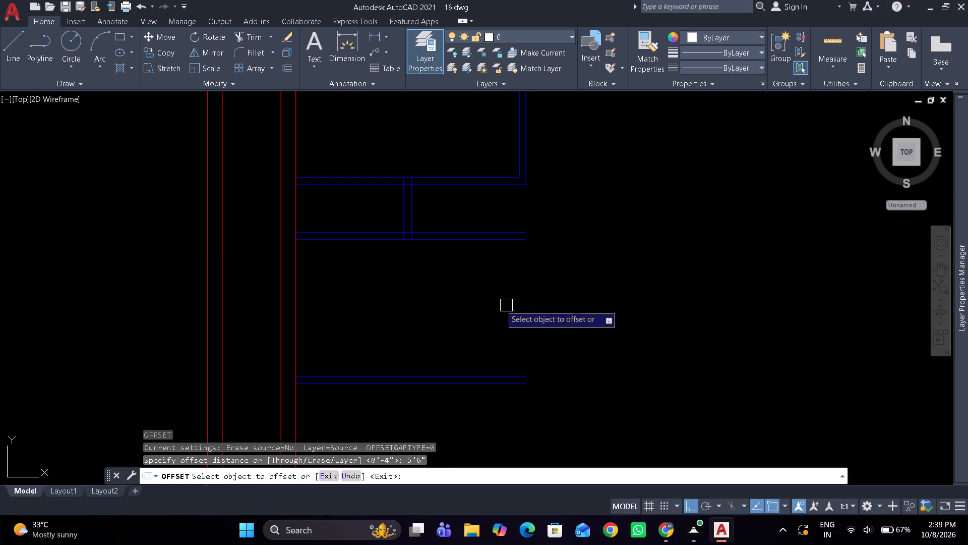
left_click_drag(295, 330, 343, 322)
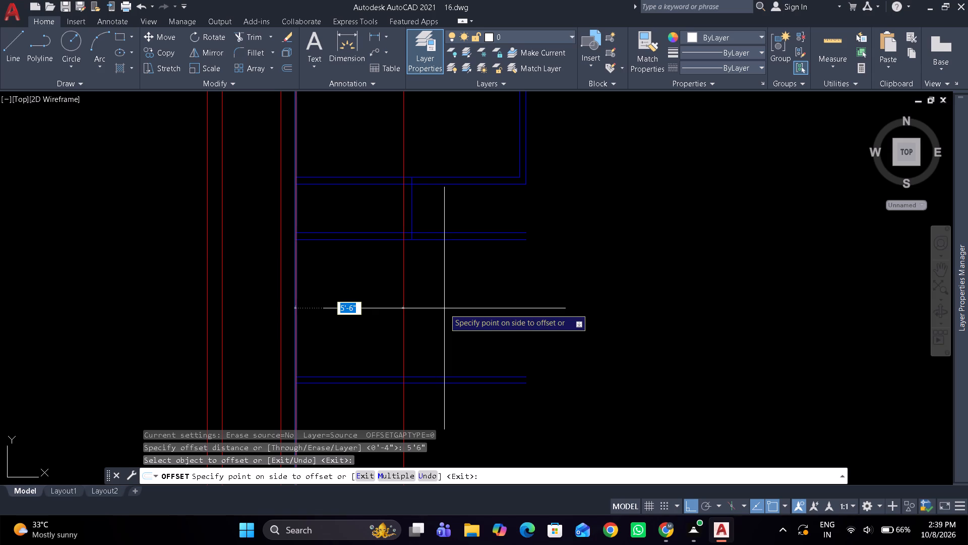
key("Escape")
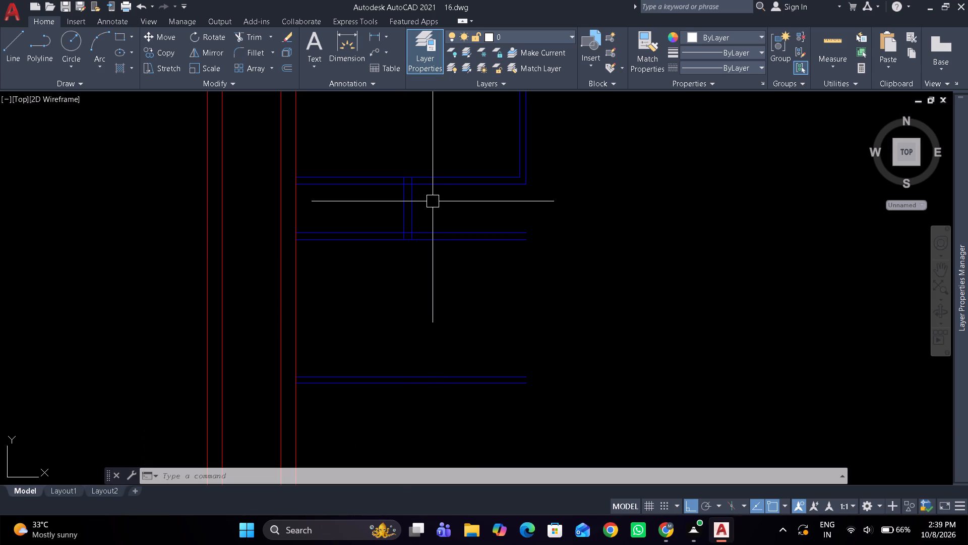
Erase the strip's divider lines and the two pairs of horizontal inner wall lines below the room.
left_click(540, 402)
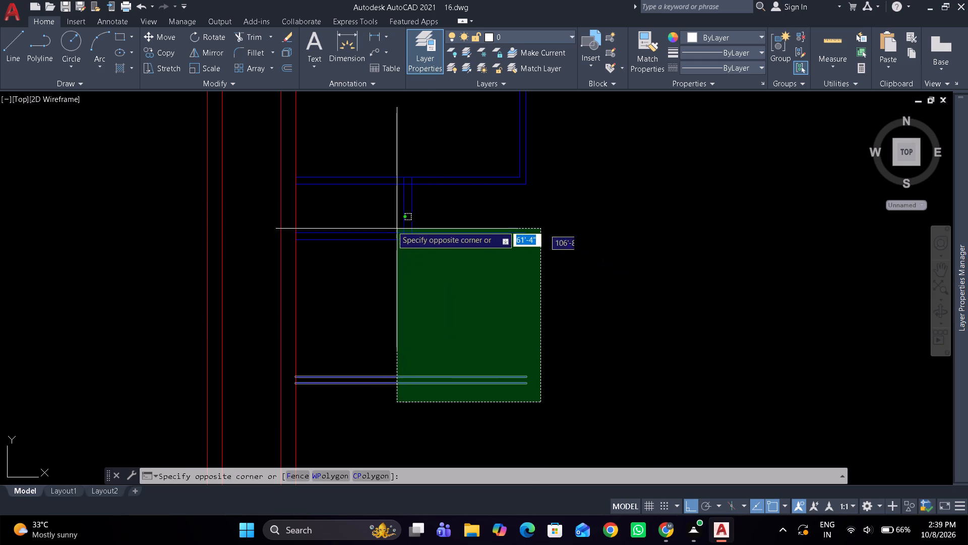
left_click(380, 208)
type("e")
key("space")
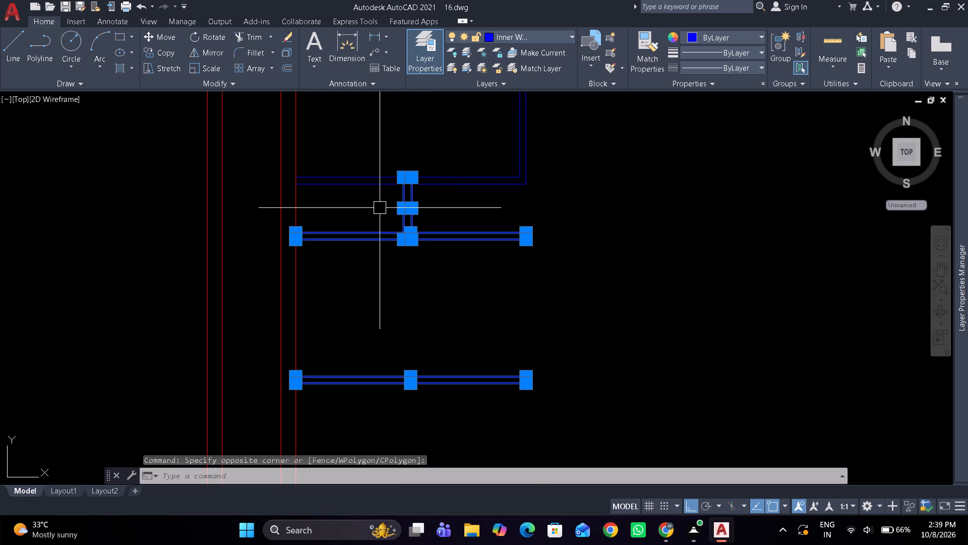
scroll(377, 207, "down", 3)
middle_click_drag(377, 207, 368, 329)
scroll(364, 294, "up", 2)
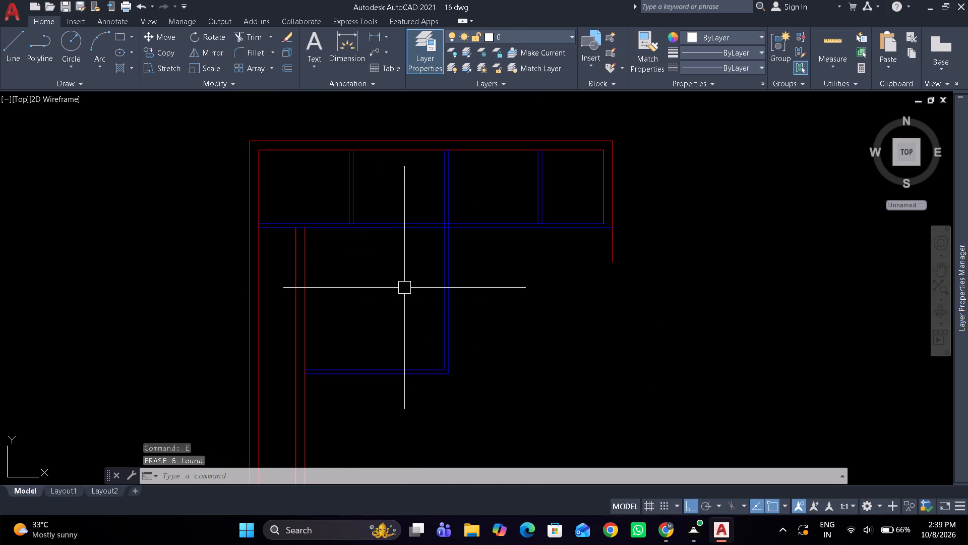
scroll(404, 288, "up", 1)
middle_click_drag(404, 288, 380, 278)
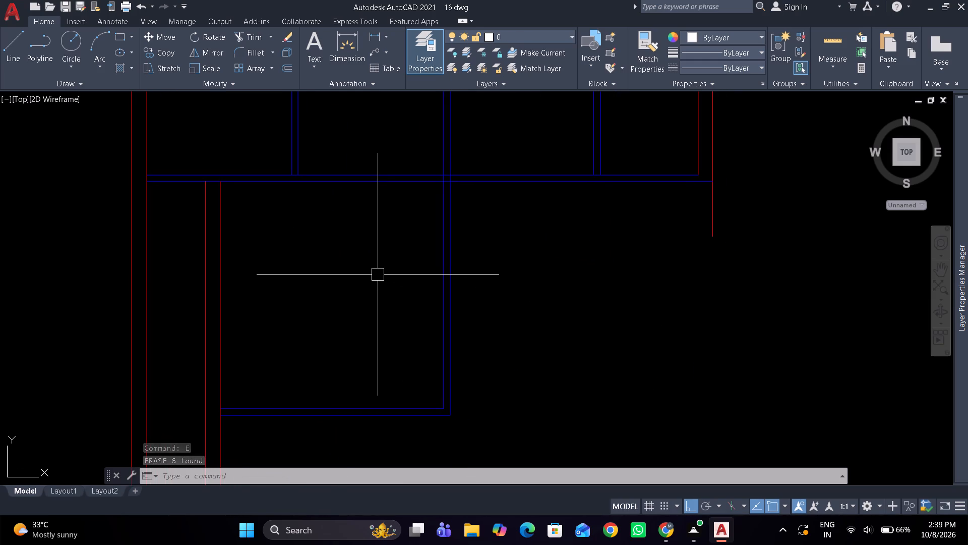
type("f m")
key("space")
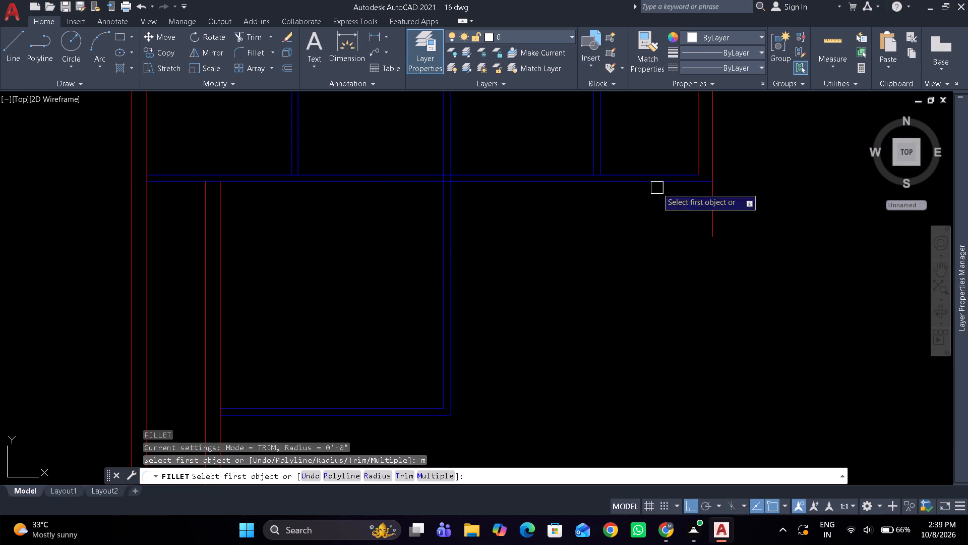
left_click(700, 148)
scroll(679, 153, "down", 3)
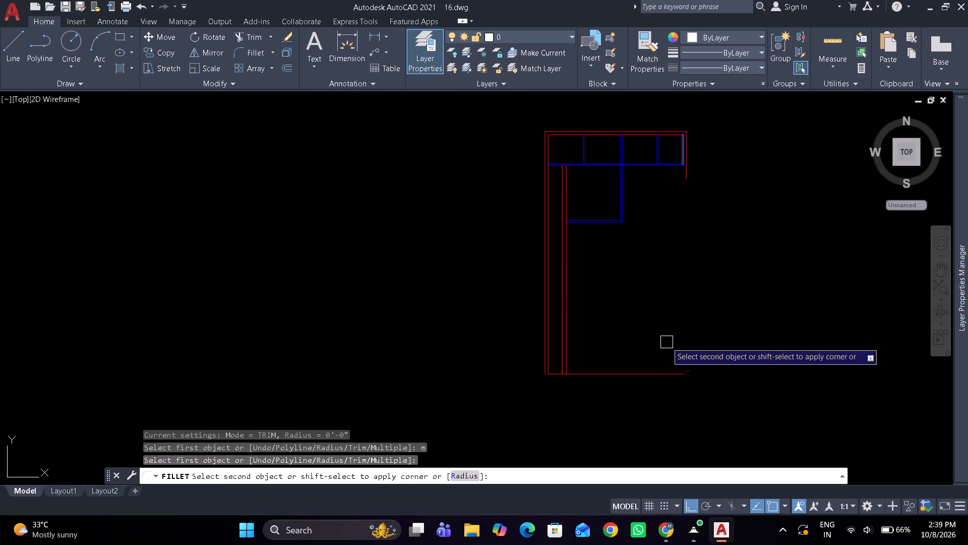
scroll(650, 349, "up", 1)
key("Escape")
Offset the plan's bottom outer wall line 9" upward.
type("o 9")
key("shift+quotedbl")
key("Return")
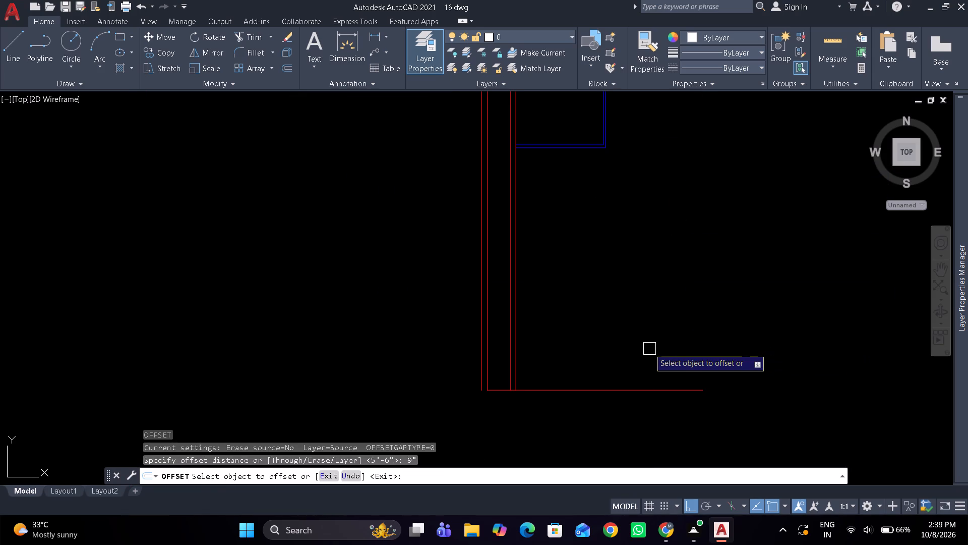
left_click_drag(660, 388, 661, 349)
left_click(661, 335)
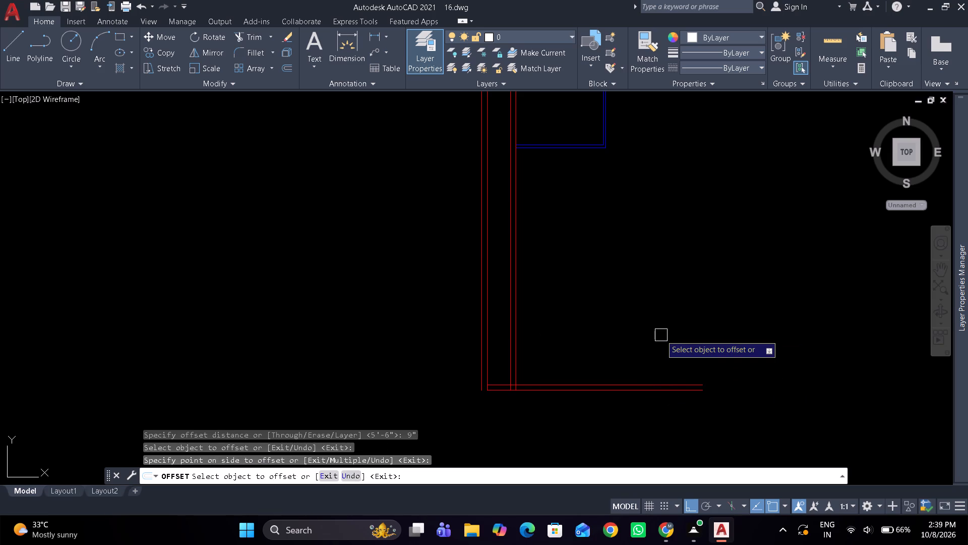
key("Return")
Fillet the new bottom wall line with the inner line of the right wall into a sharp corner, using the Multiple option.
type("f")
key("space")
type("m")
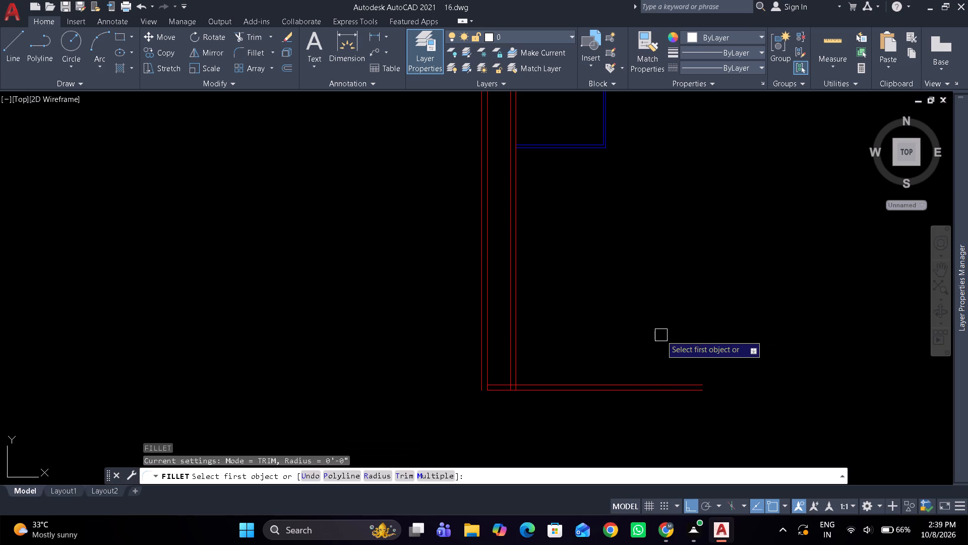
key("space")
left_click_drag(659, 384, 662, 362)
scroll(668, 290, "down", 1)
middle_click_drag(667, 289, 600, 393)
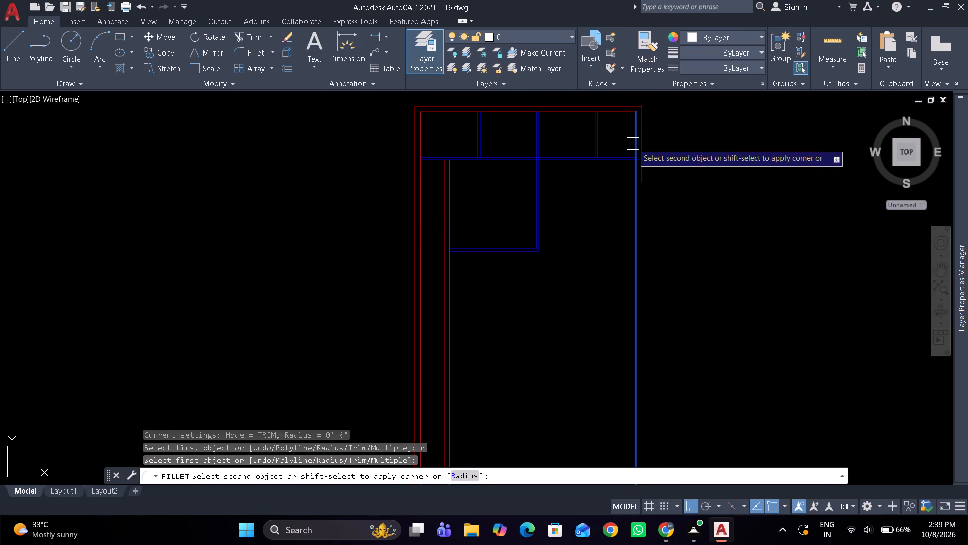
left_click(633, 142)
Fillet the outer right wall line with the outermost bottom wall line into a sharp corner.
left_click_drag(643, 153, 656, 146)
scroll(667, 144, "down", 3)
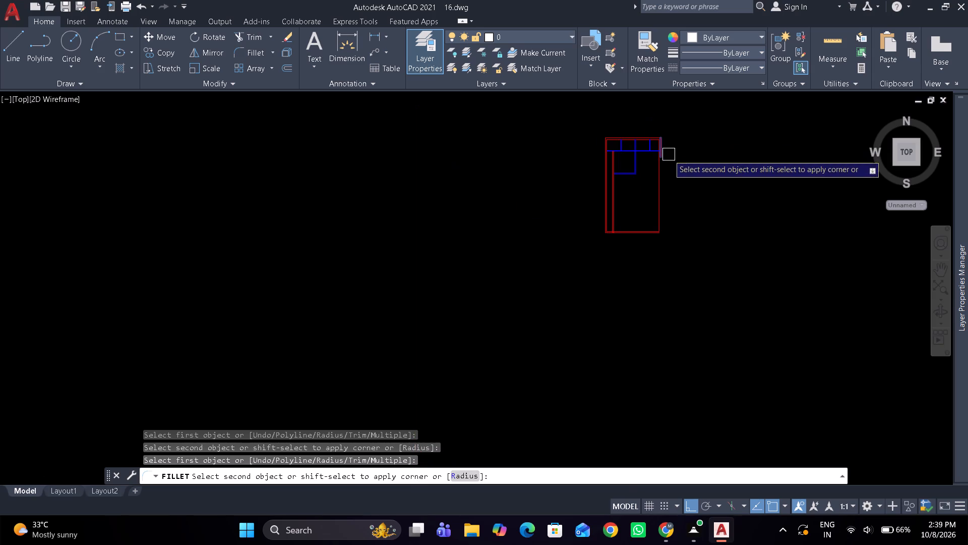
scroll(673, 257, "up", 2)
scroll(652, 220, "up", 3)
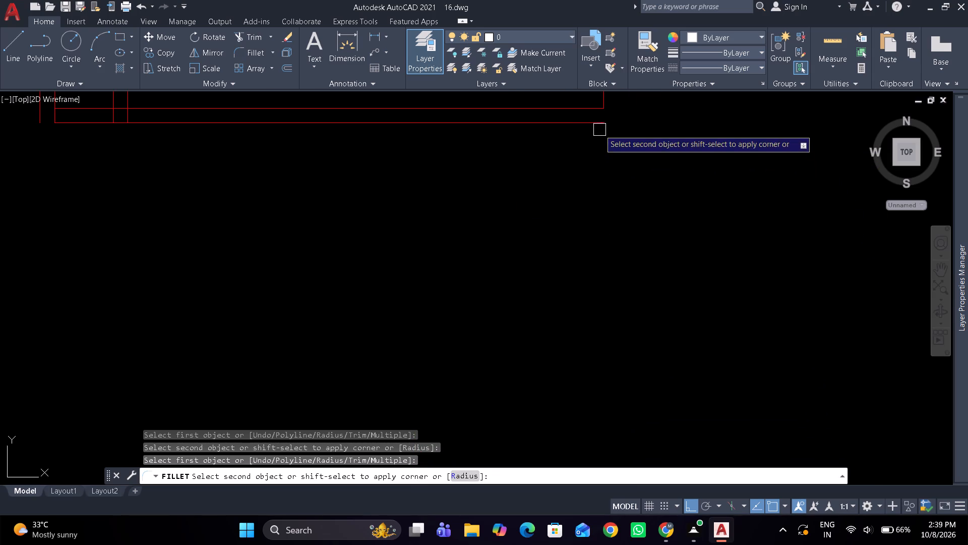
left_click(599, 128)
scroll(592, 172, "down", 1)
middle_click_drag(593, 204, 594, 305)
key("Return")
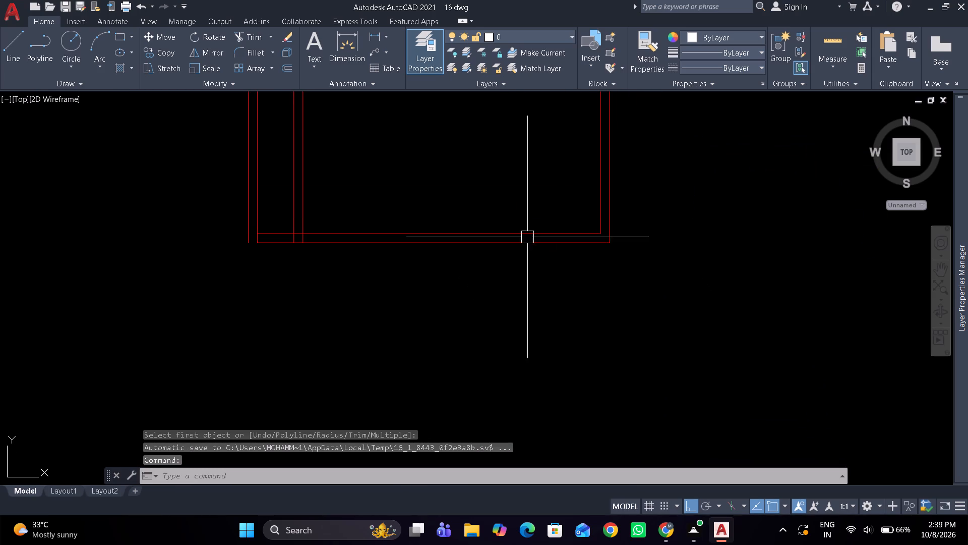
Fillet the outer left wall line with the outermost bottom wall line to close the bottom-left corner.
scroll(267, 249, "up", 2)
key("Return")
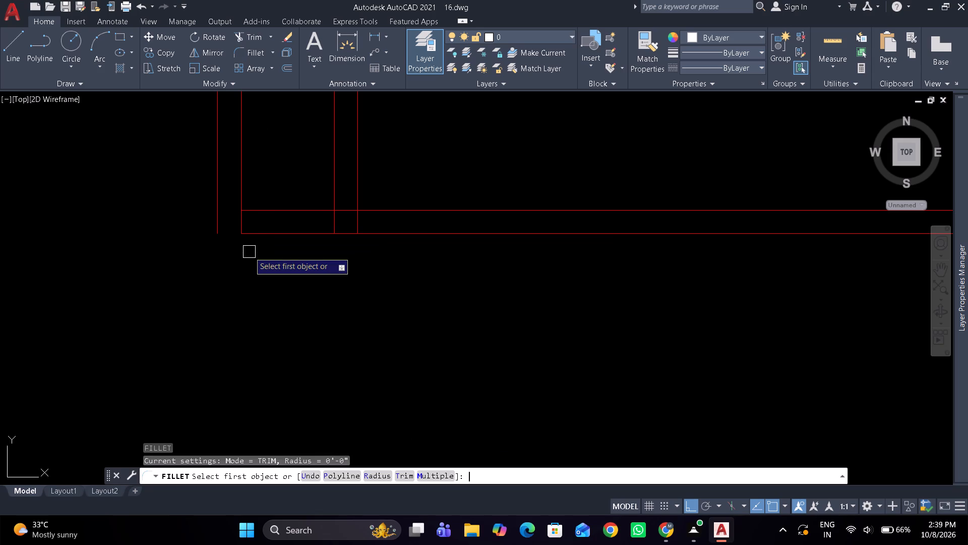
left_click(220, 224)
left_click(275, 235)
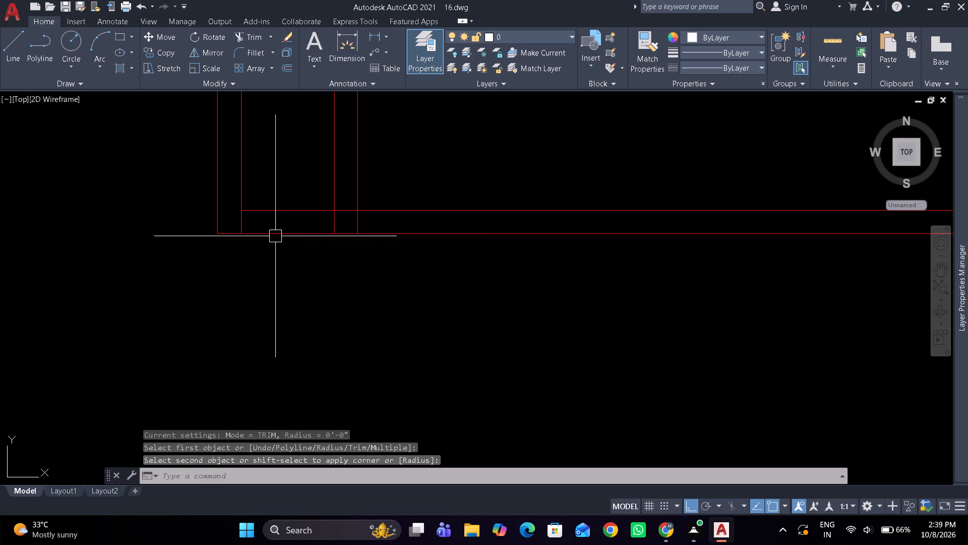
Trim the ends of the left wall's inner line and both passage wall lines that cross the bottom wall's thickness.
type("tr")
key("space")
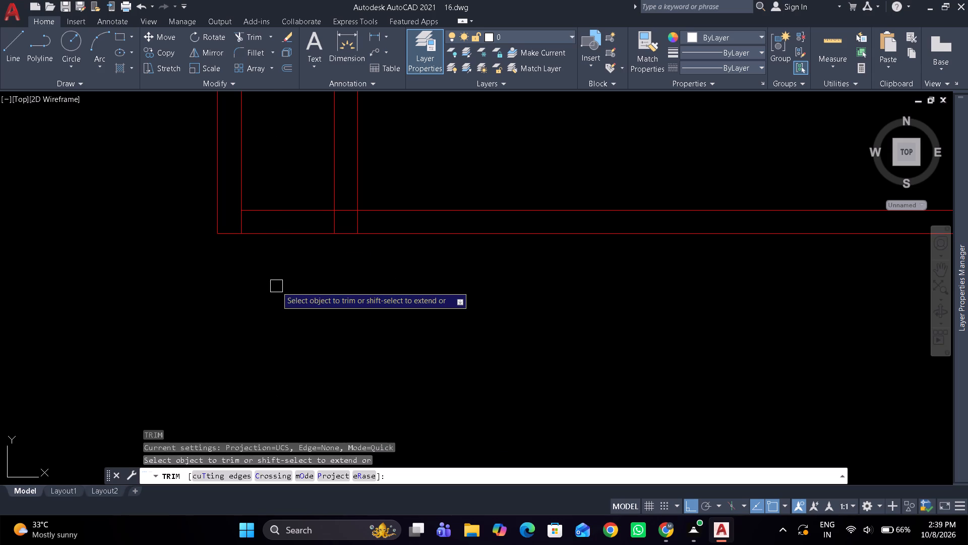
scroll(270, 217, "up", 1)
left_click_drag(219, 225, 226, 225)
left_click_drag(345, 230, 359, 228)
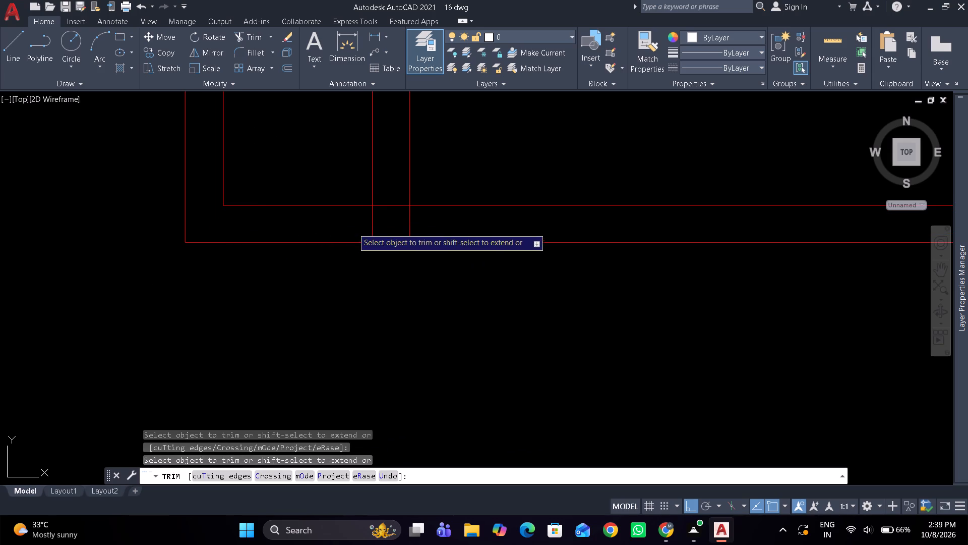
left_click_drag(359, 228, 438, 222)
scroll(436, 296, "down", 4)
middle_click_drag(434, 302, 432, 363)
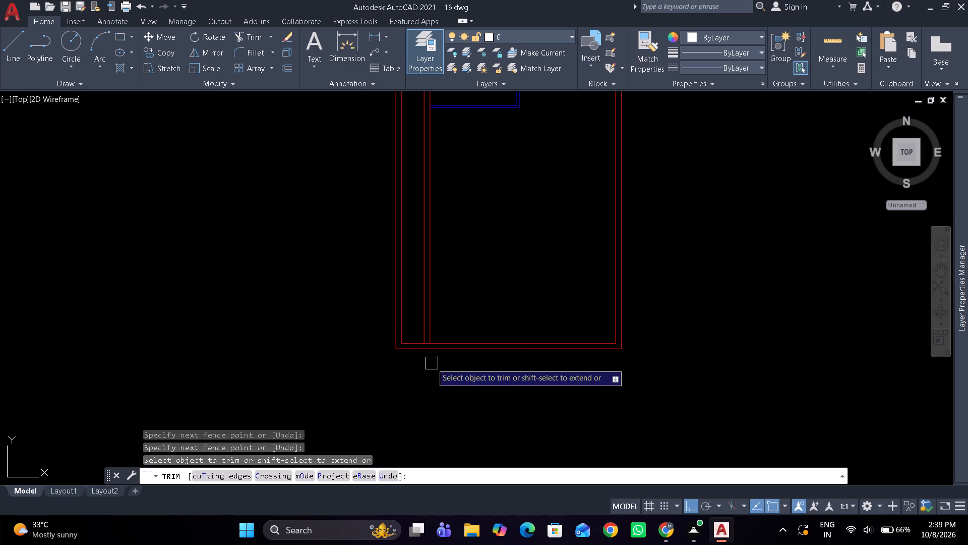
scroll(502, 171, "down", 2)
middle_click_drag(502, 171, 496, 261)
scroll(485, 201, "up", 4)
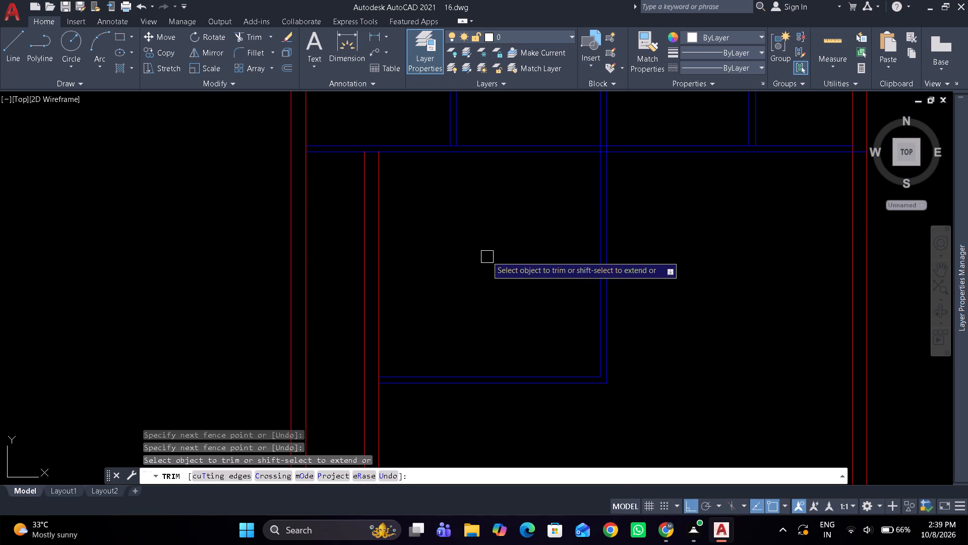
key("Return")
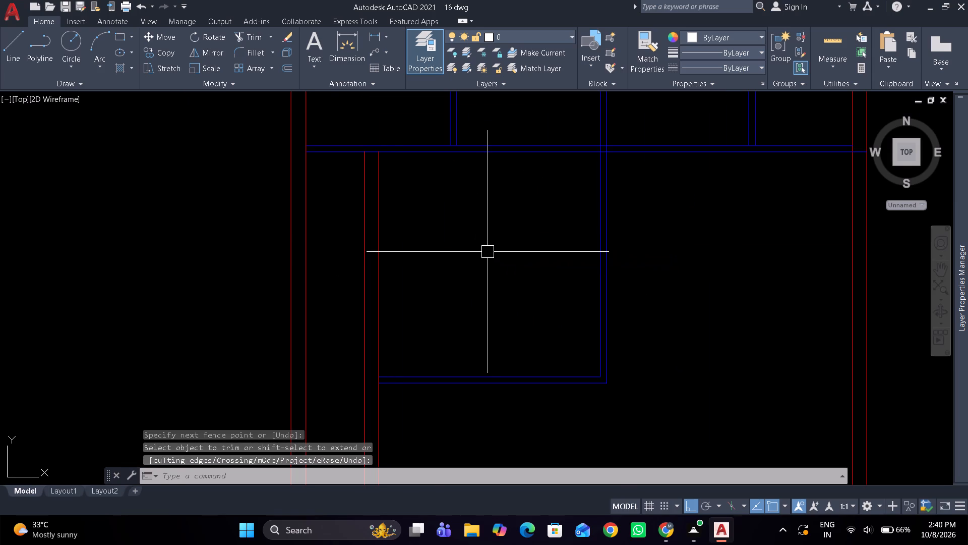
Trim the wall lines crossing the junctions where the leftmost and middle partitions meet the wall below the top room row.
type("tr")
key("space")
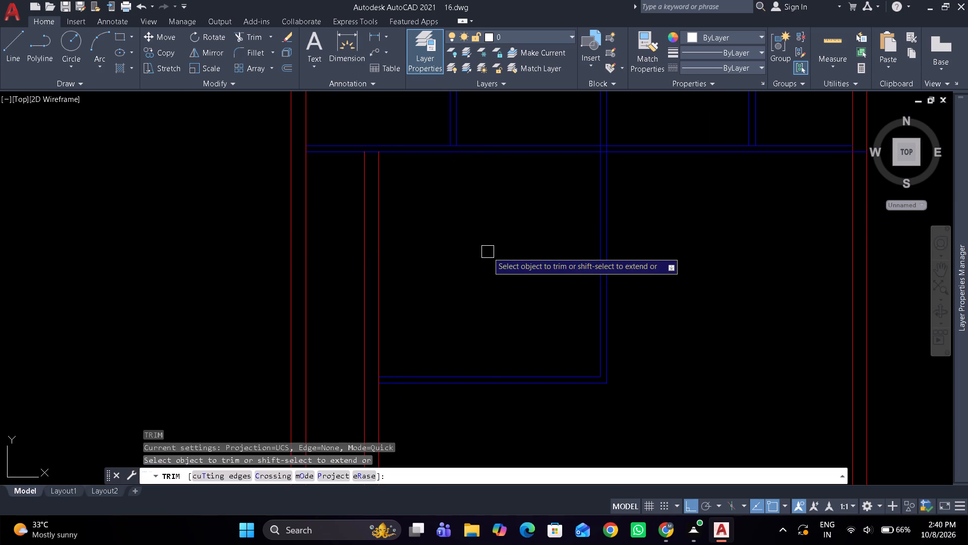
scroll(418, 132, "up", 2)
scroll(492, 143, "up", 2)
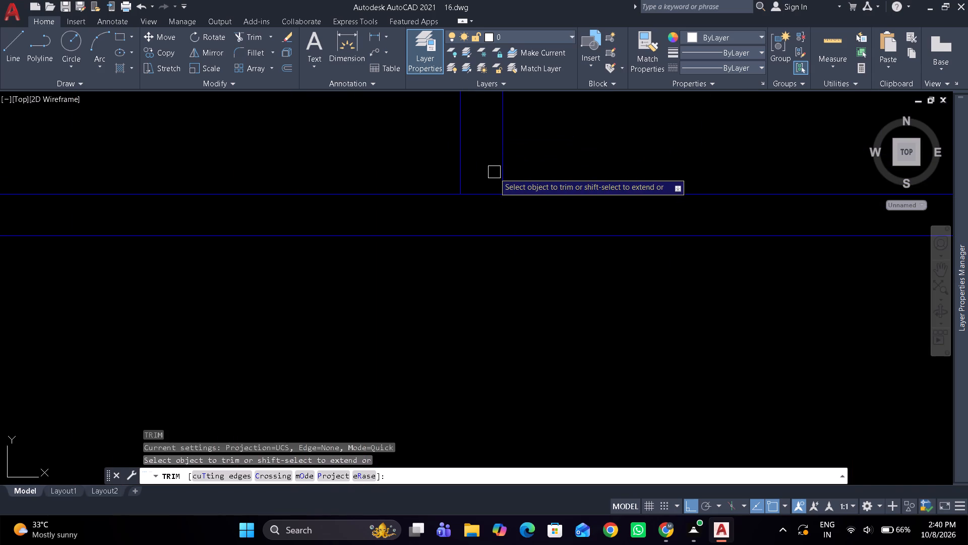
left_click(487, 189)
scroll(582, 212, "down", 3)
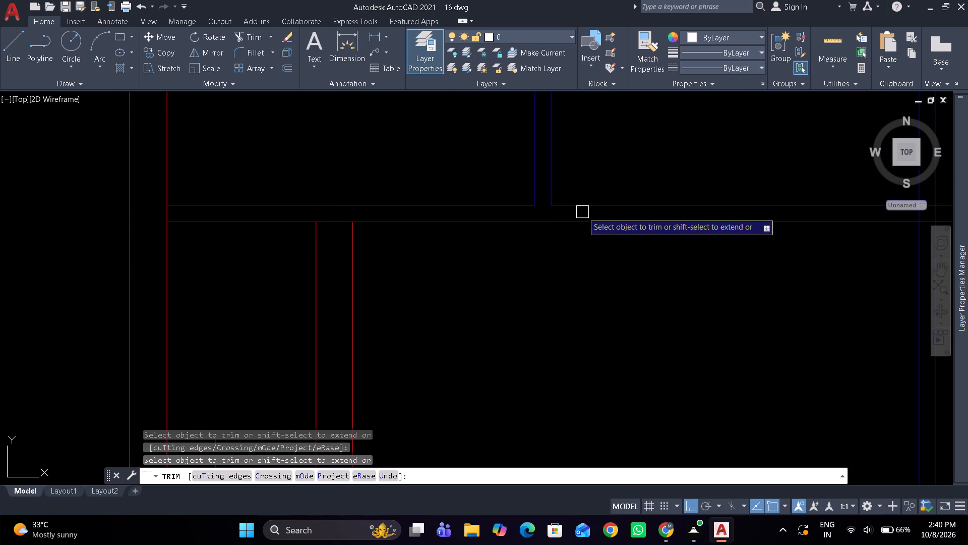
middle_click_drag(531, 237, 257, 280)
scroll(549, 252, "up", 4)
left_click_drag(378, 266, 398, 261)
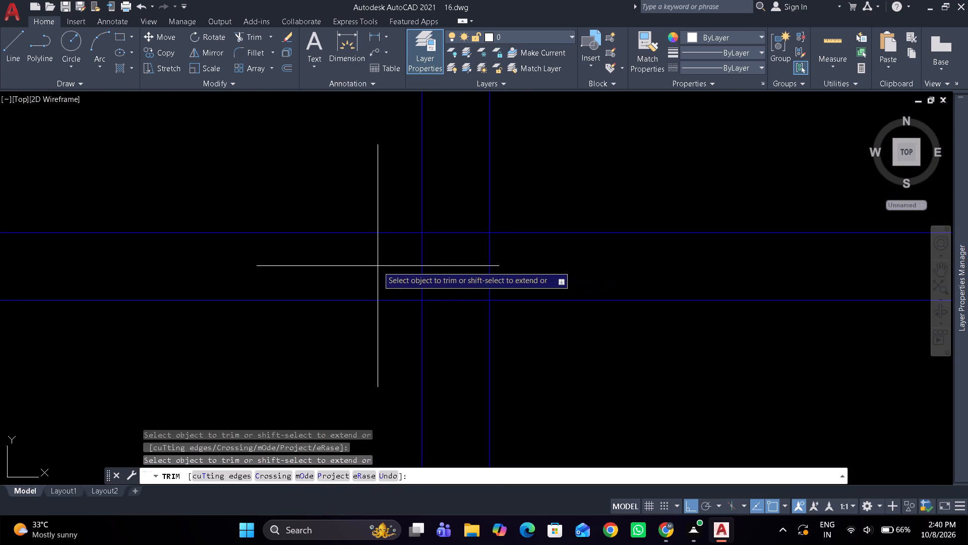
left_click_drag(398, 261, 465, 327)
scroll(465, 311, "down", 3)
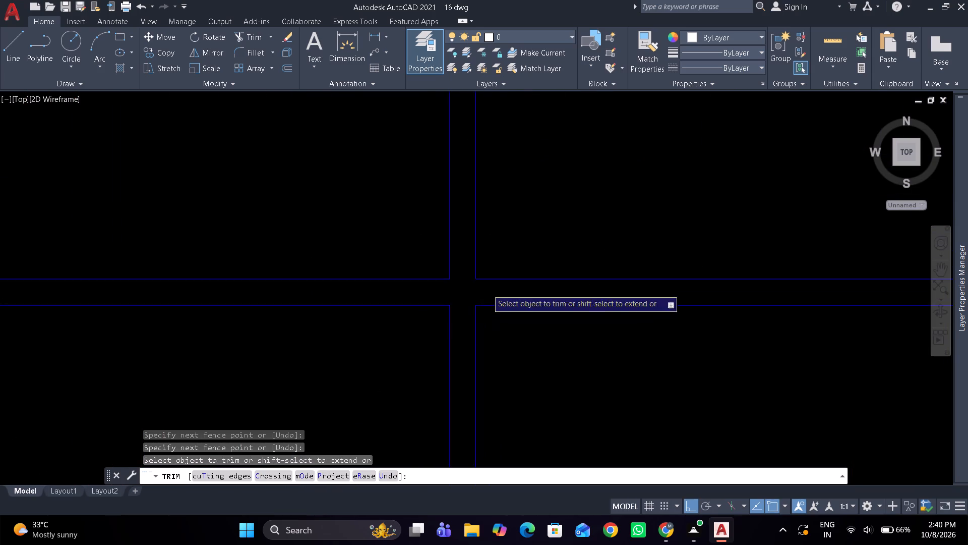
Trim the wall line across the rightmost partition's junction and the horizontal line's overrun inside the right outer wall.
scroll(491, 288, "down", 1)
scroll(710, 291, "up", 4)
left_click(729, 272)
scroll(726, 294, "down", 5)
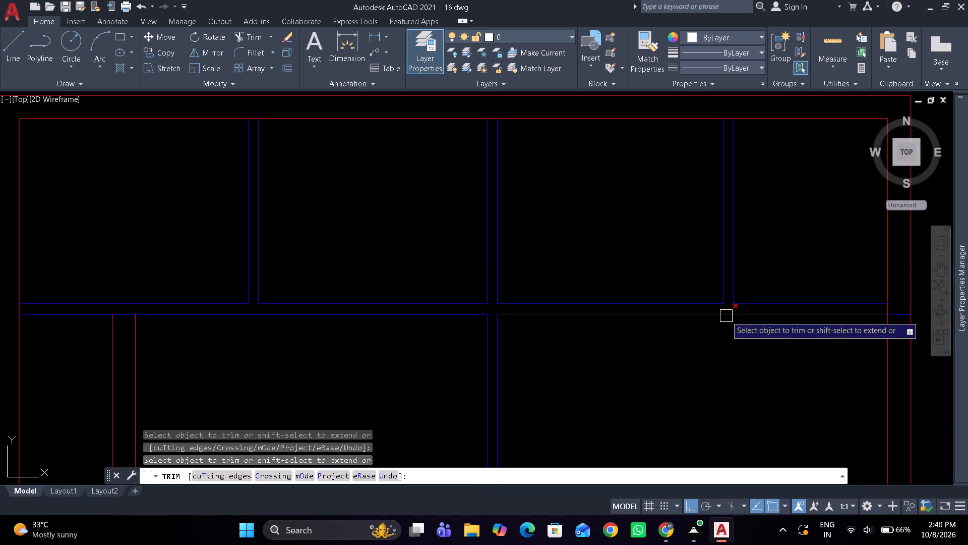
middle_click_drag(500, 378, 199, 373)
scroll(712, 321, "up", 3)
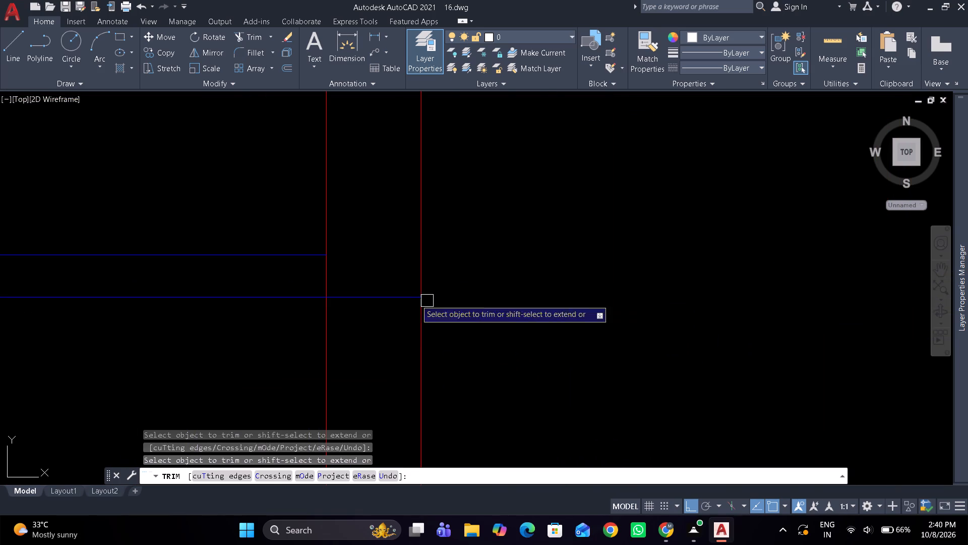
left_click(403, 296)
scroll(557, 254, "down", 4)
middle_click_drag(559, 261, 584, 332)
middle_click_drag(377, 287, 454, 202)
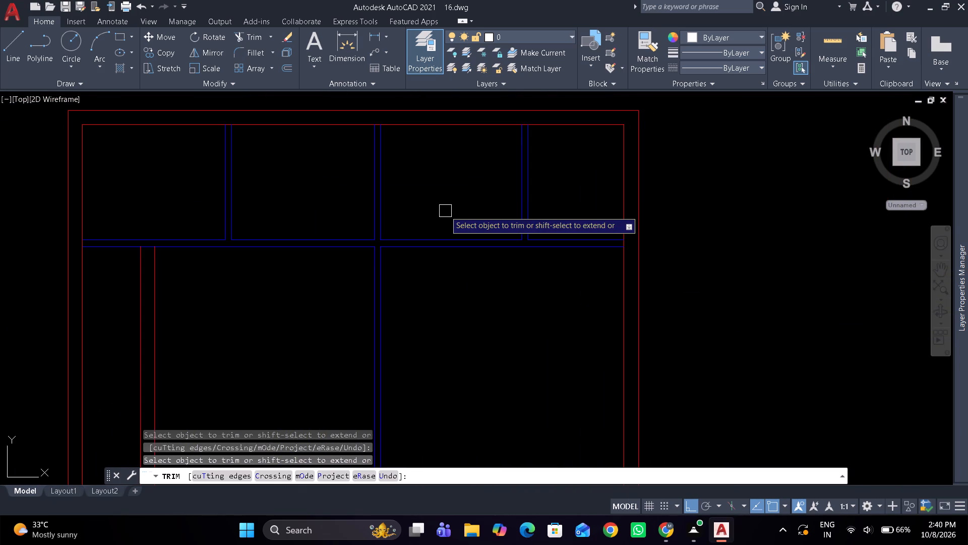
key("Return")
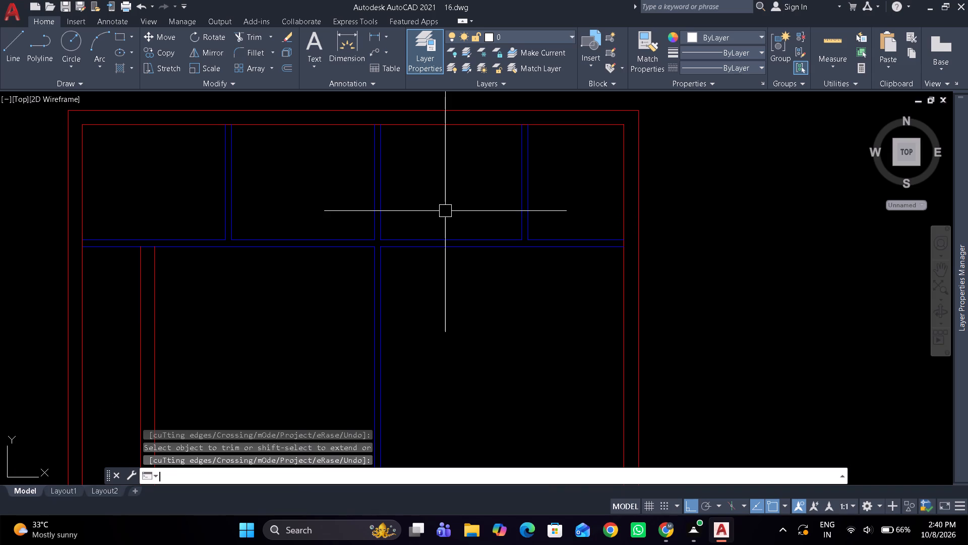
Offset the outer bottom line of the room below the top row 2'6" downward.
type("o")
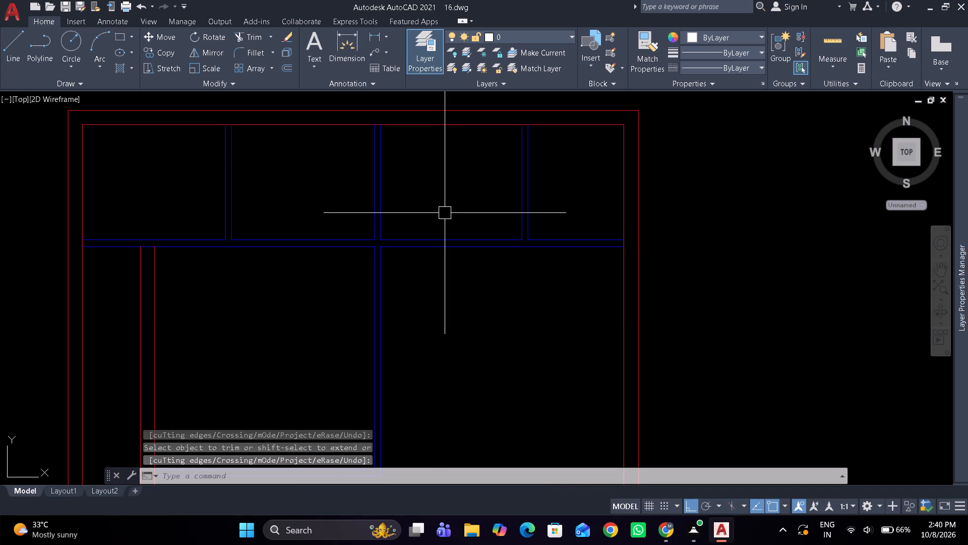
key("space")
scroll(448, 268, "down", 1)
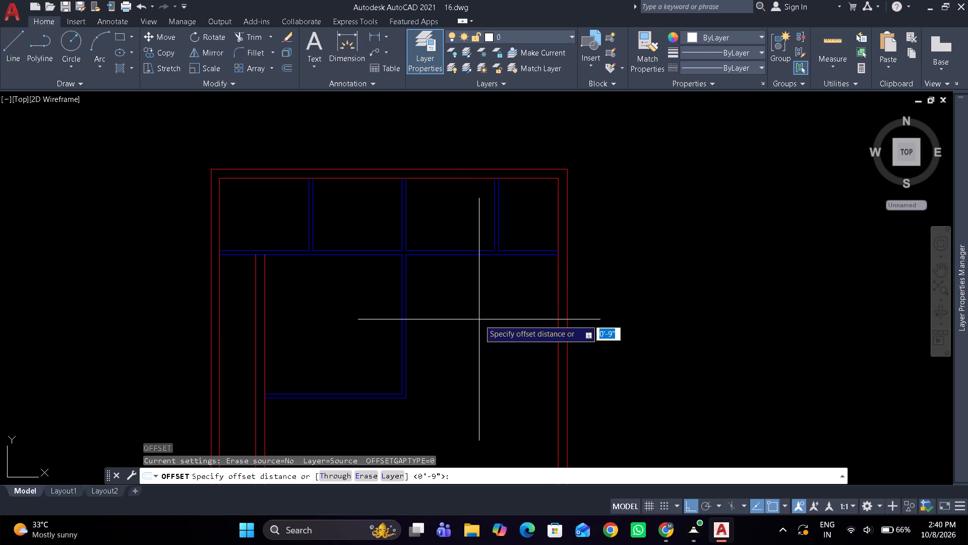
type("2'")
type("6\"")
key("space")
middle_click_drag(459, 333, 479, 265)
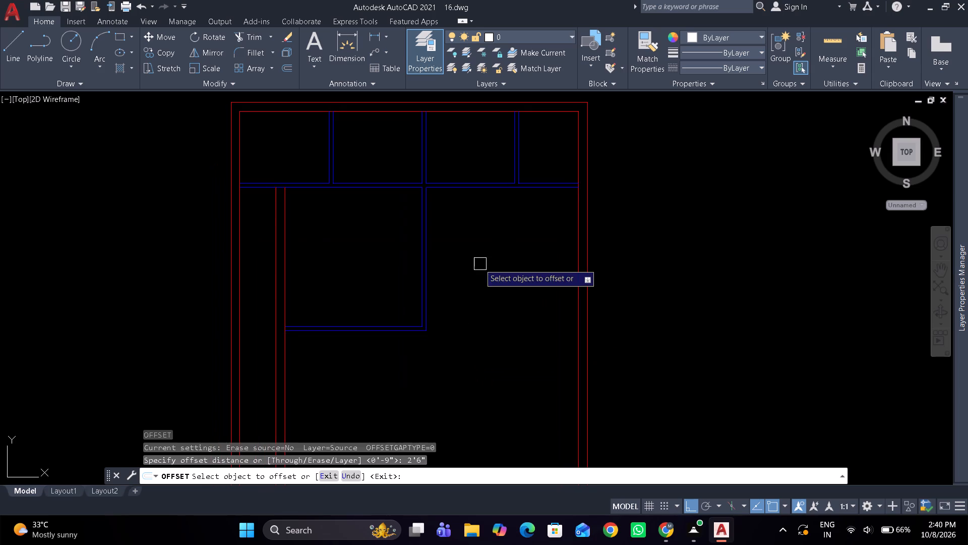
scroll(400, 351, "up", 2)
left_click_drag(356, 299, 355, 316)
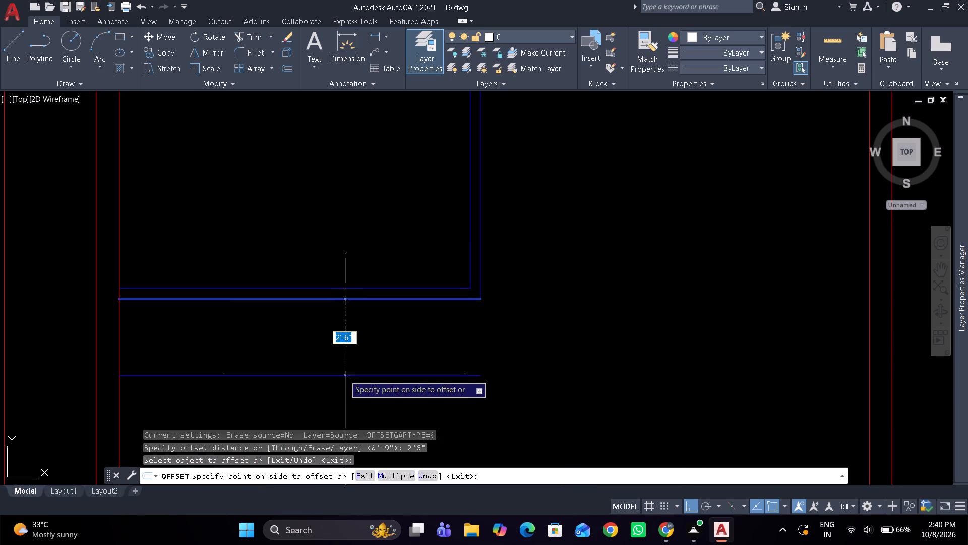
left_click(332, 400)
key("space")
Offset the new horizontal line 4" downward to form a double wall line.
key("space")
type("4\"")
key("space")
left_click_drag(329, 378, 328, 384)
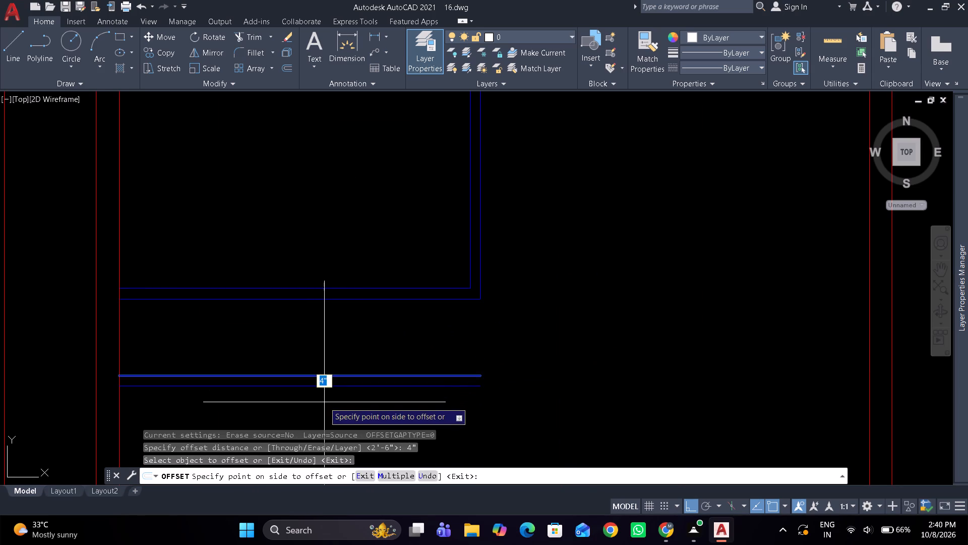
left_click(324, 403)
key("space")
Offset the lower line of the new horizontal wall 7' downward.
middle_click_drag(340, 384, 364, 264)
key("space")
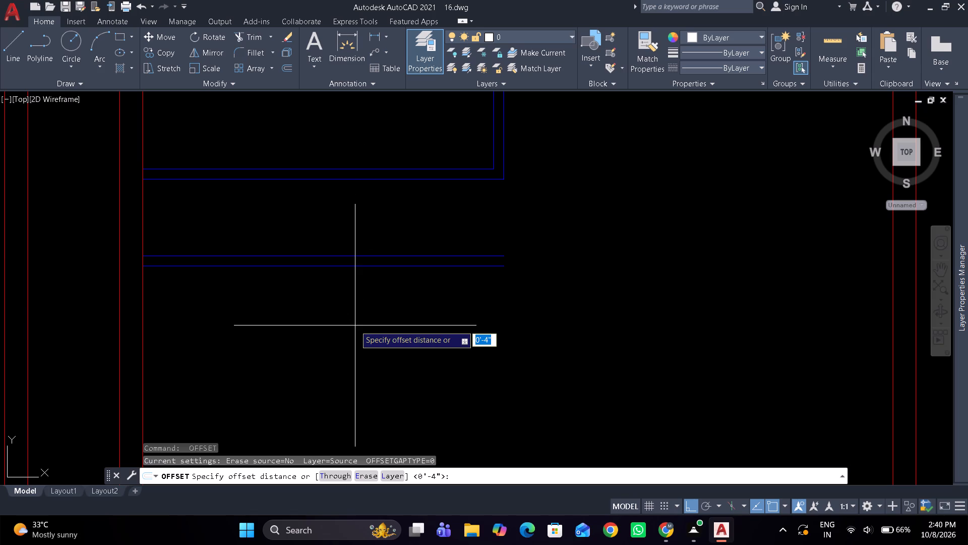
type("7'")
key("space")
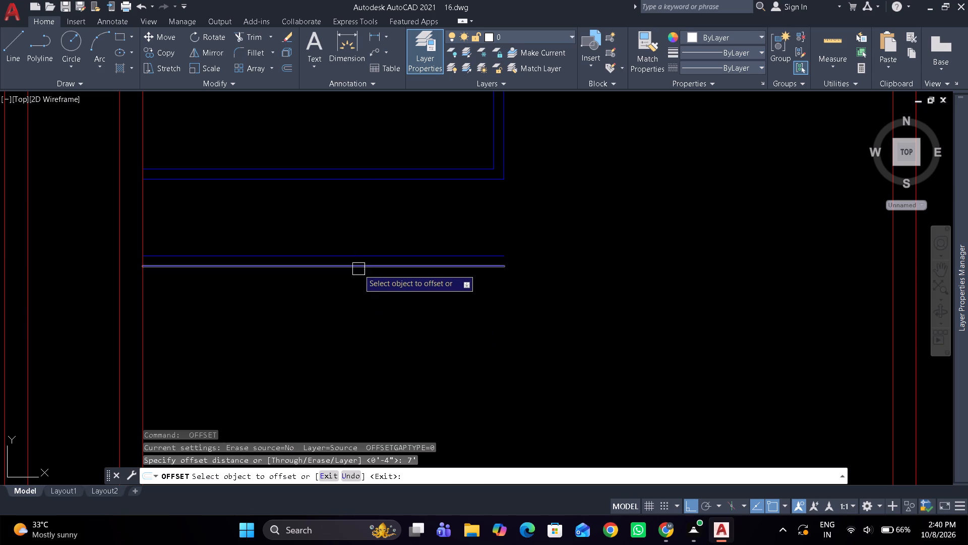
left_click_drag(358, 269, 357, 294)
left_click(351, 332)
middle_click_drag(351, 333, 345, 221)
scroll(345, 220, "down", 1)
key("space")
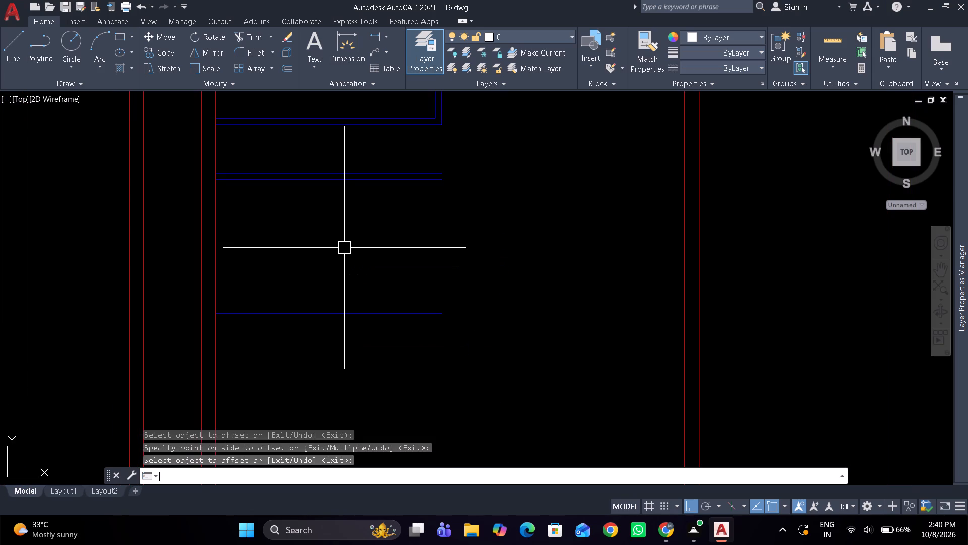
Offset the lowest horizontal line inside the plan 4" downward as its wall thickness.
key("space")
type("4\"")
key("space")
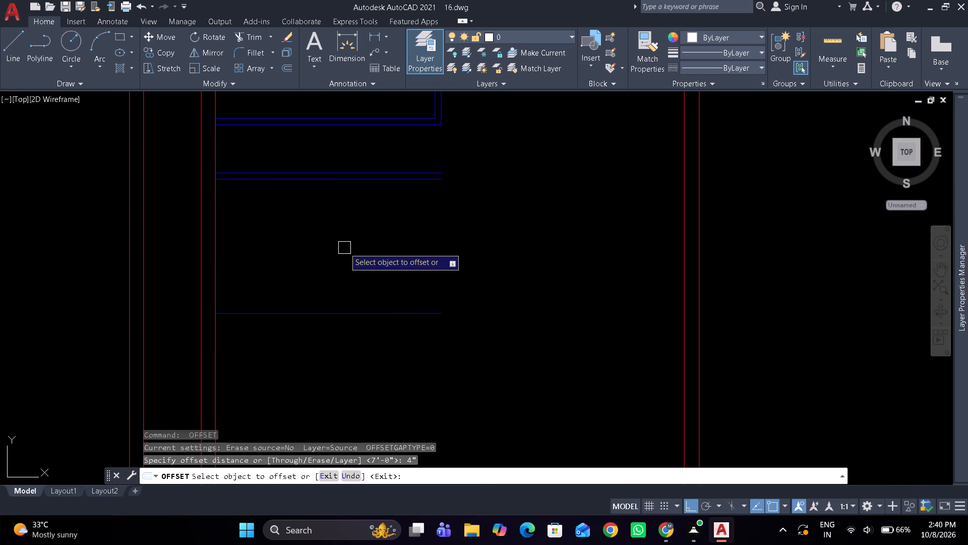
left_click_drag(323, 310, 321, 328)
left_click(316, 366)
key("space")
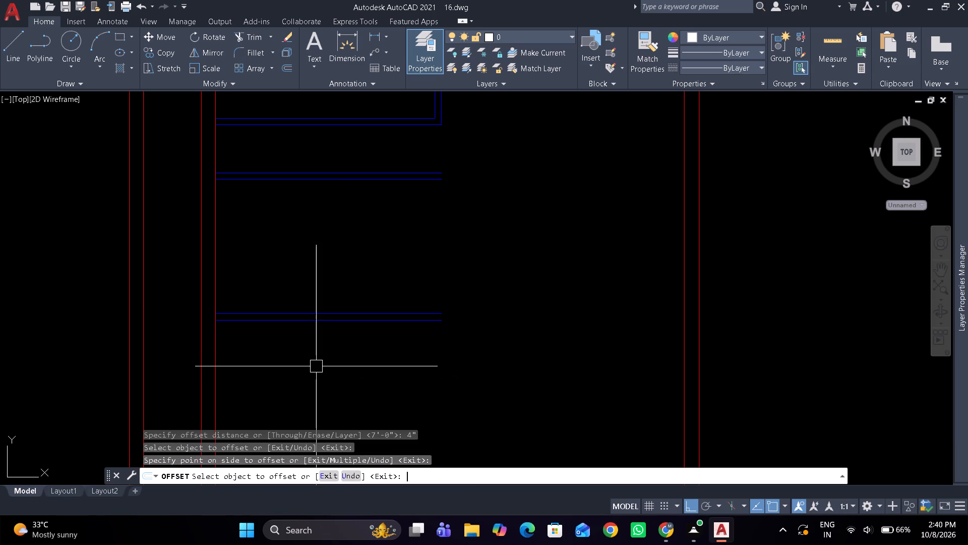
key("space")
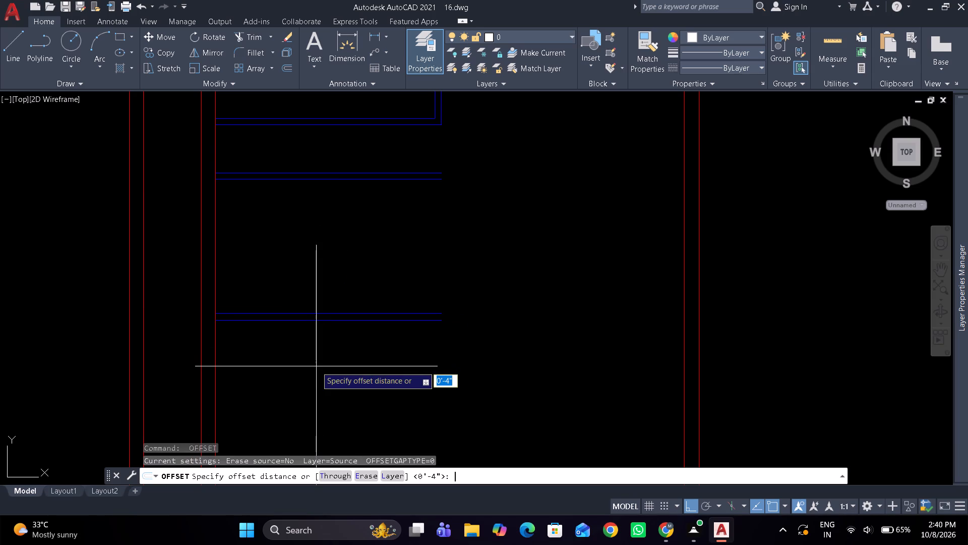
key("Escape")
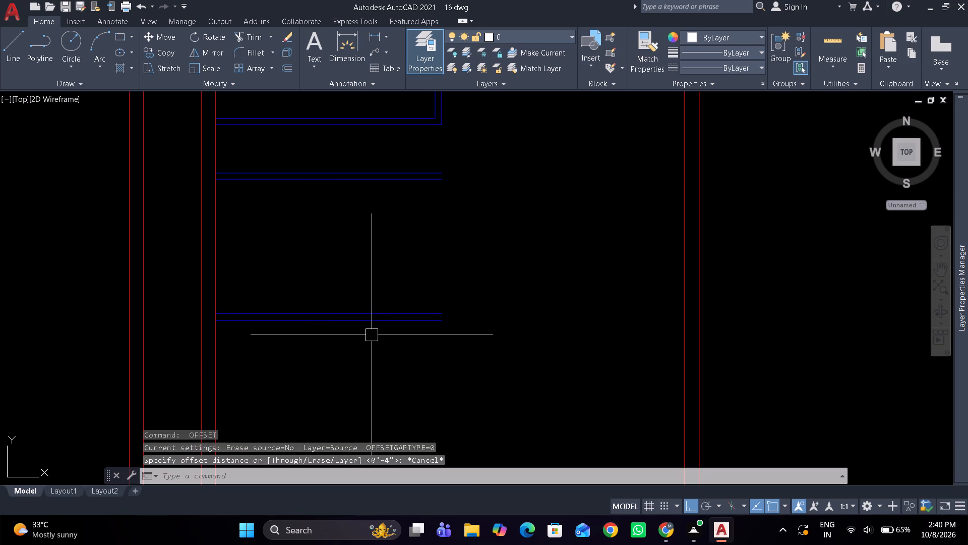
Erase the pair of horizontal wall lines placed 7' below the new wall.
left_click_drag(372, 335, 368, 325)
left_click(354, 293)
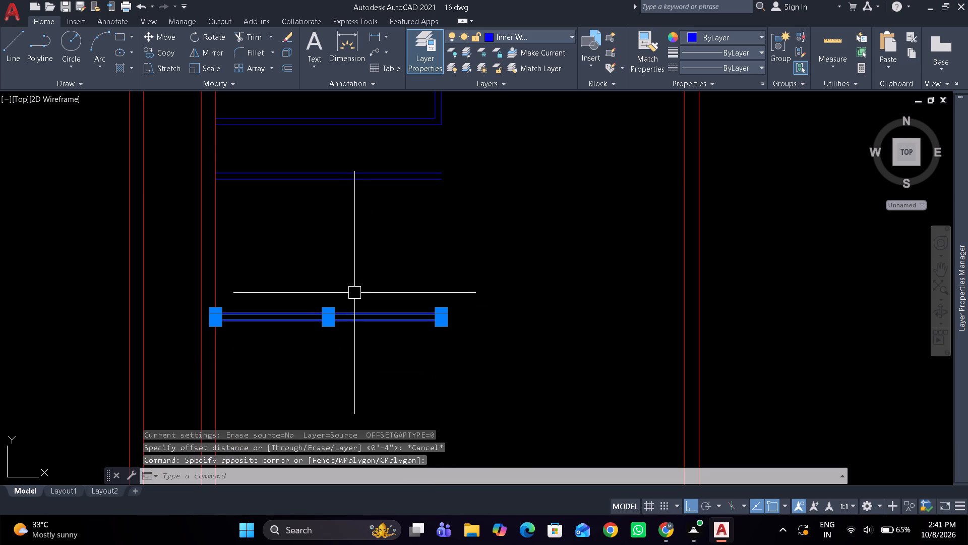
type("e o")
Offset the lower line of the remaining horizontal double wall 5'6" downward.
key("space")
type("5'6\"")
key("Return")
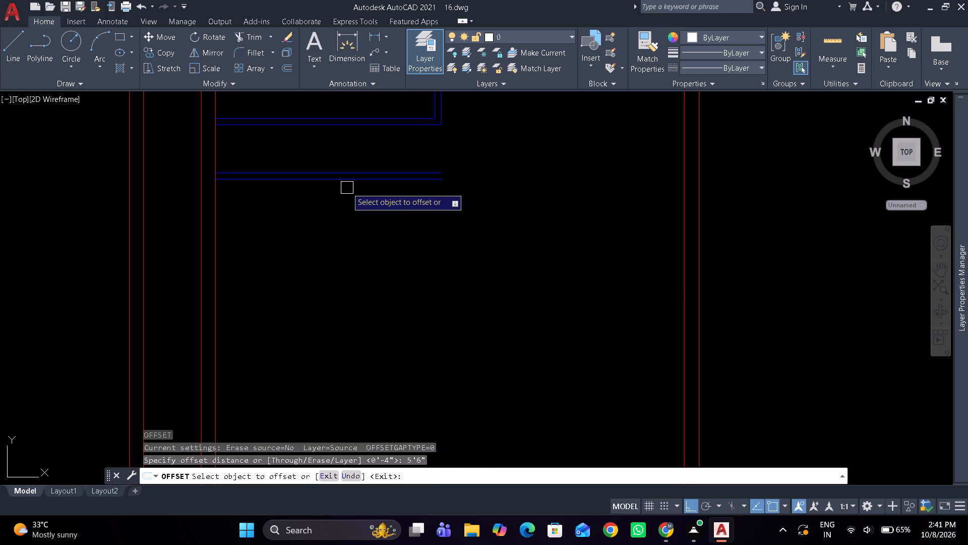
left_click_drag(346, 184, 344, 200)
left_click(346, 241)
key("space")
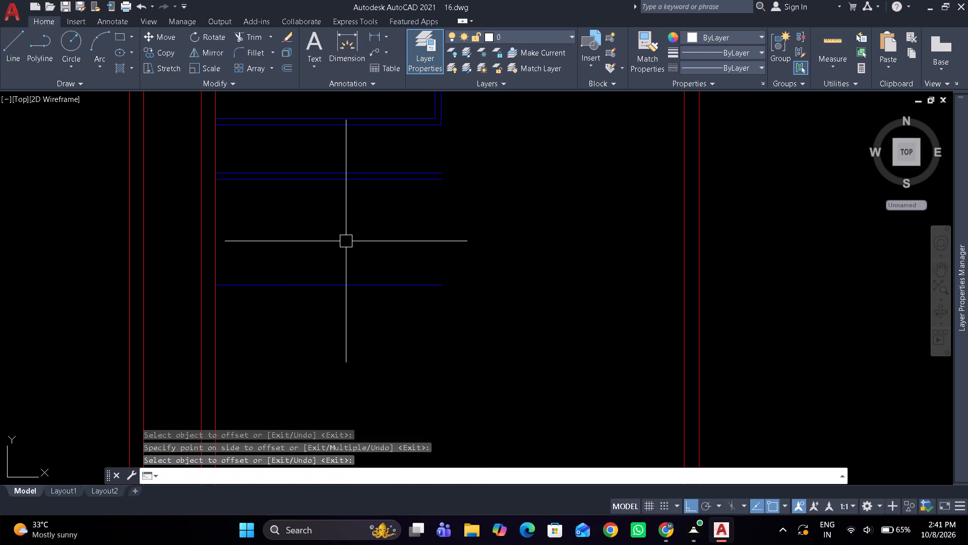
Offset the new lowest horizontal line 4" downward to form the wall thickness.
key("space")
type("4\"")
key("space")
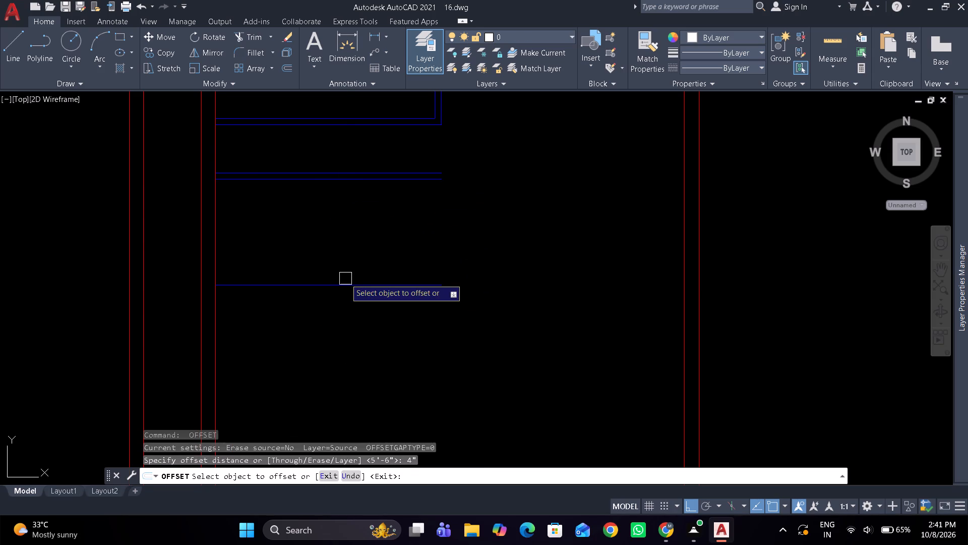
left_click_drag(345, 285, 345, 317)
left_click(343, 331)
key("space")
Offset the passage wall's room-side line 7' to the right, across the new small room.
key("space")
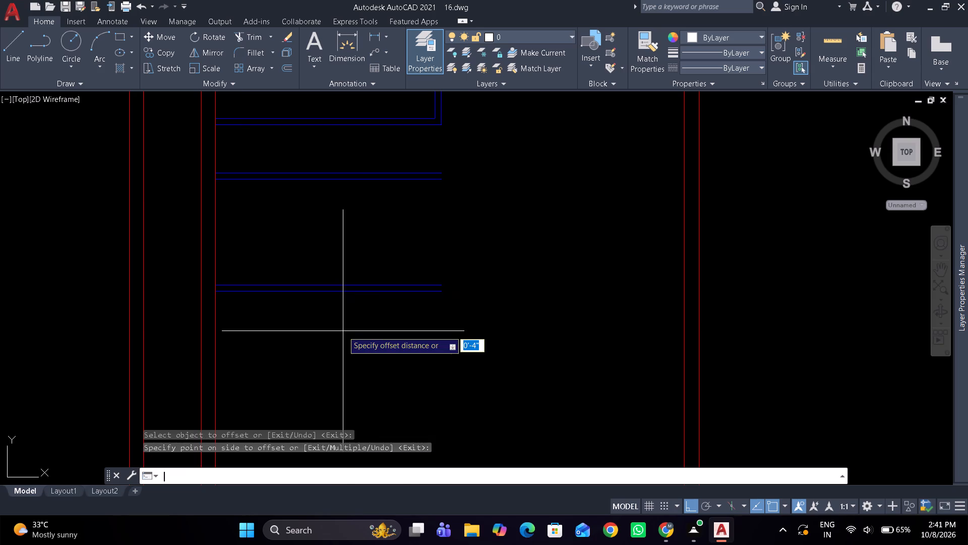
type("7'")
key("space")
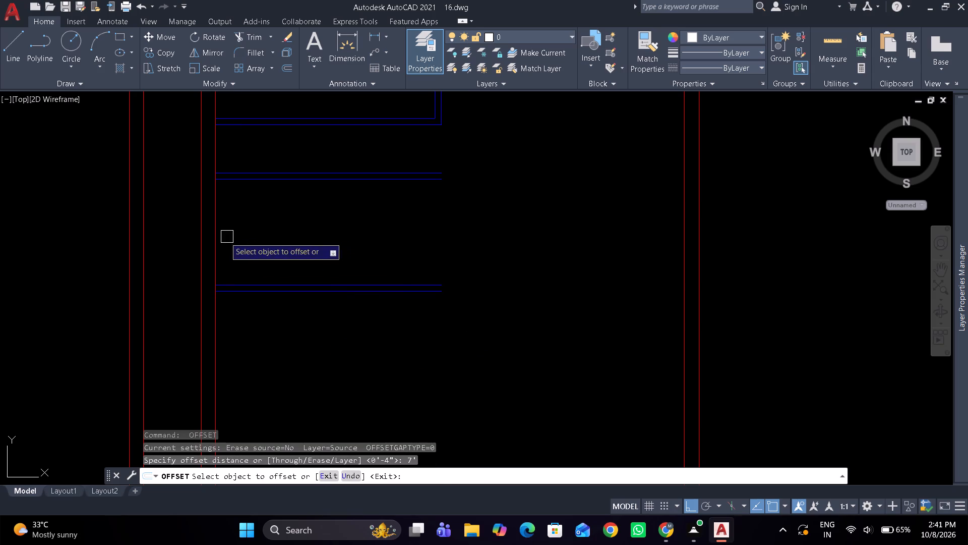
left_click(219, 241)
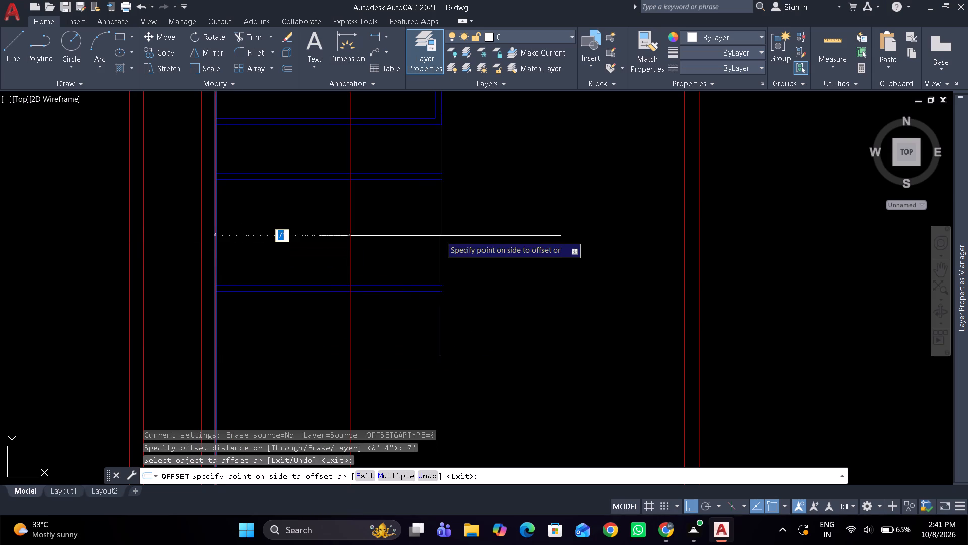
left_click(440, 236)
key("space")
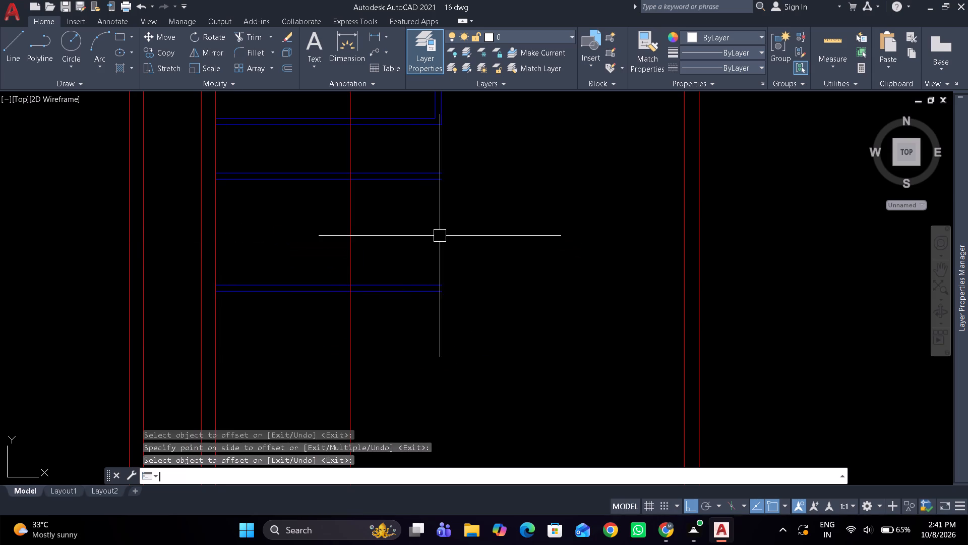
Offset the new vertical partition line 4" to the right to form its wall thickness.
key("space")
type("4\"")
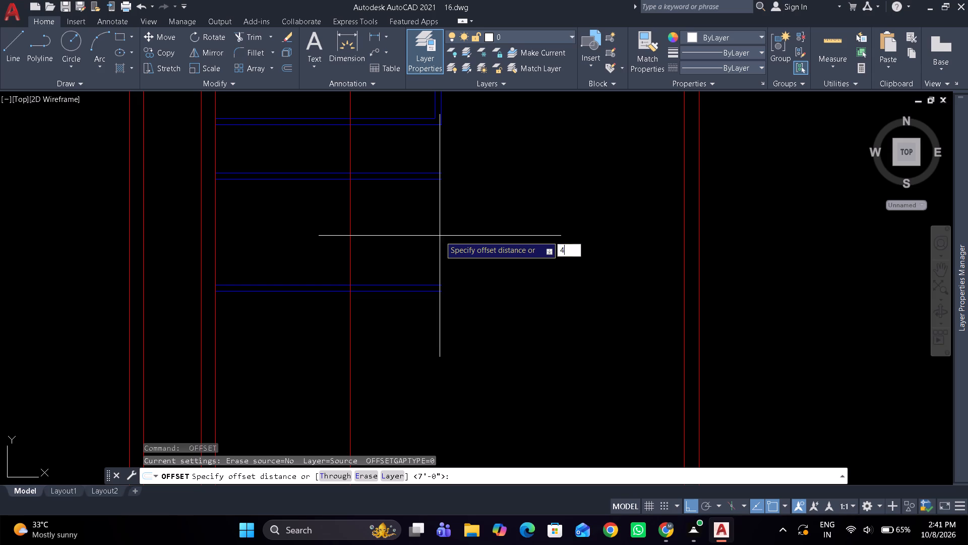
key("space")
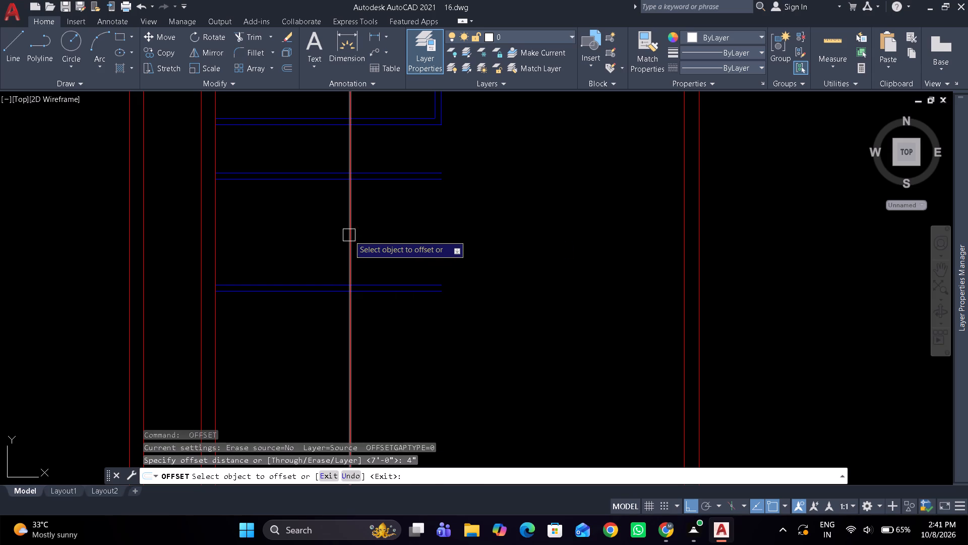
left_click_drag(349, 235, 380, 225)
left_click(430, 233)
key("space")
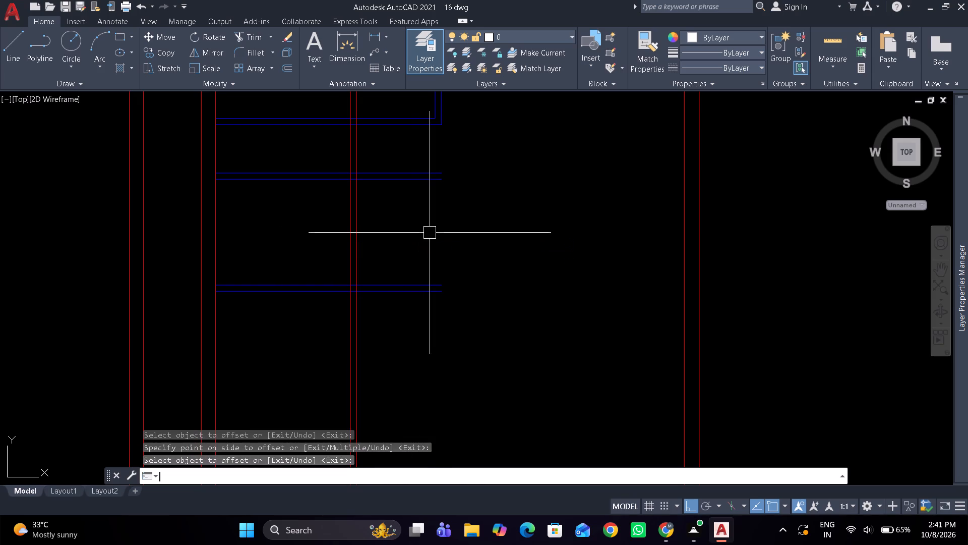
Trim the two vertical partition lines above the small room's upper wall and below its lower wall.
key("t")
key("r")
key("space")
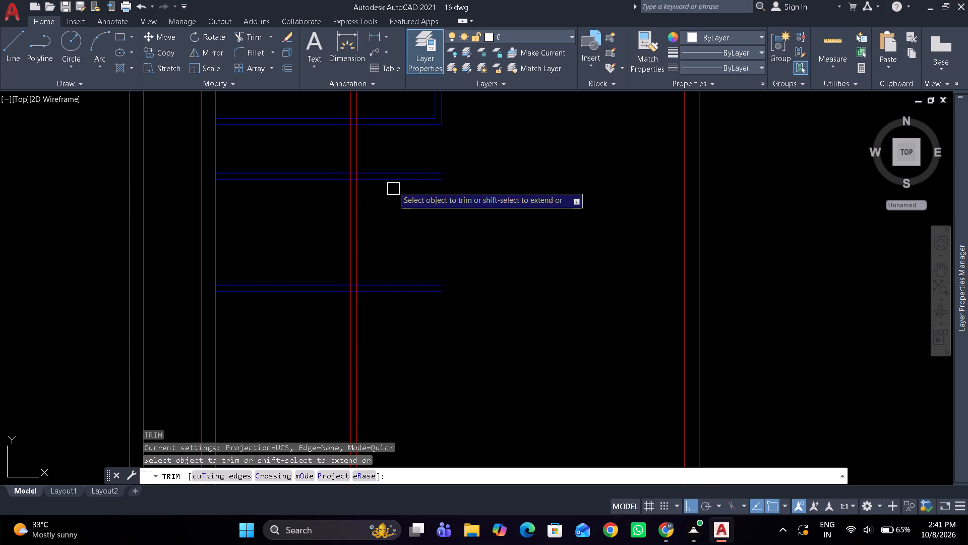
scroll(347, 152, "up", 3)
left_click_drag(339, 154, 483, 154)
scroll(479, 154, "down", 3)
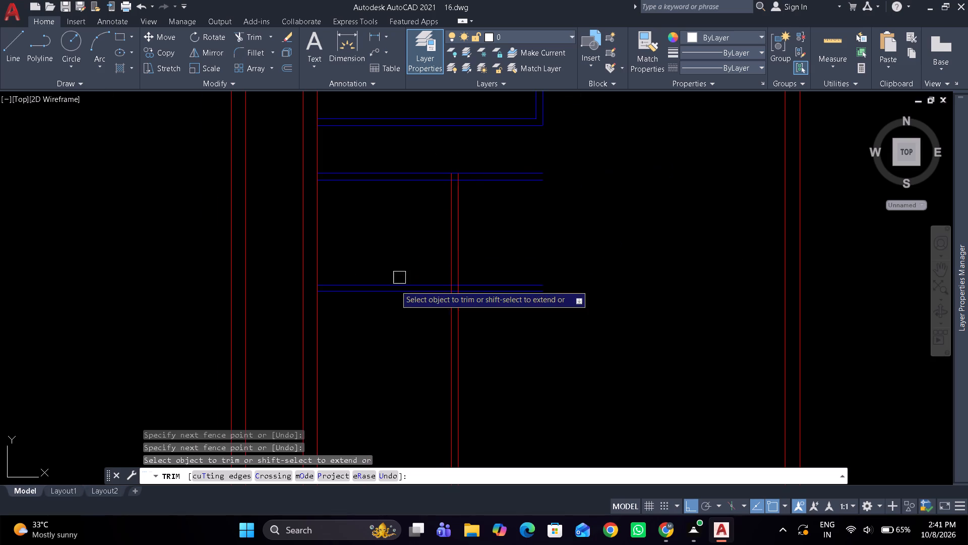
left_click_drag(418, 328, 511, 325)
key("space")
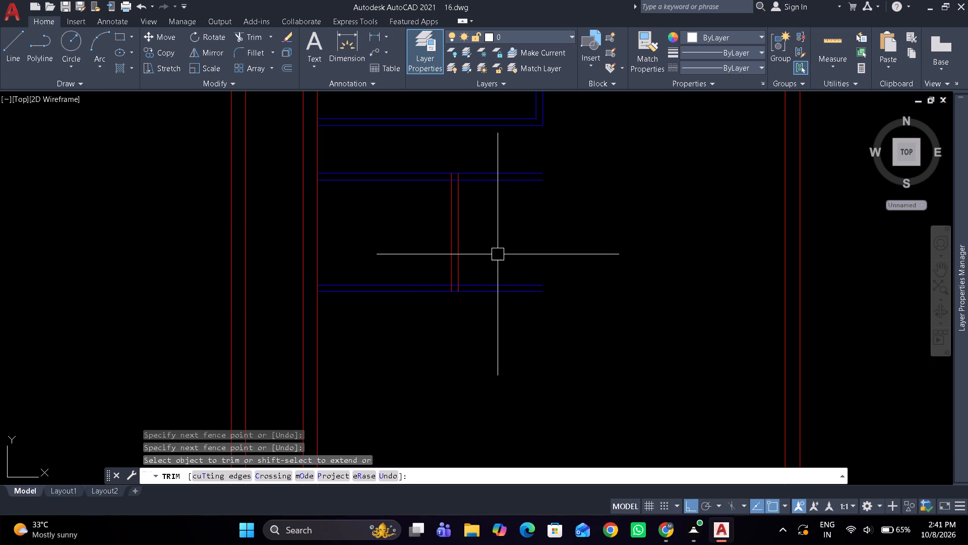
Match the properties of the lower horizontal wall onto both vertical partition lines.
left_click_drag(494, 249, 461, 244)
key("Escape")
type("ma")
key("space")
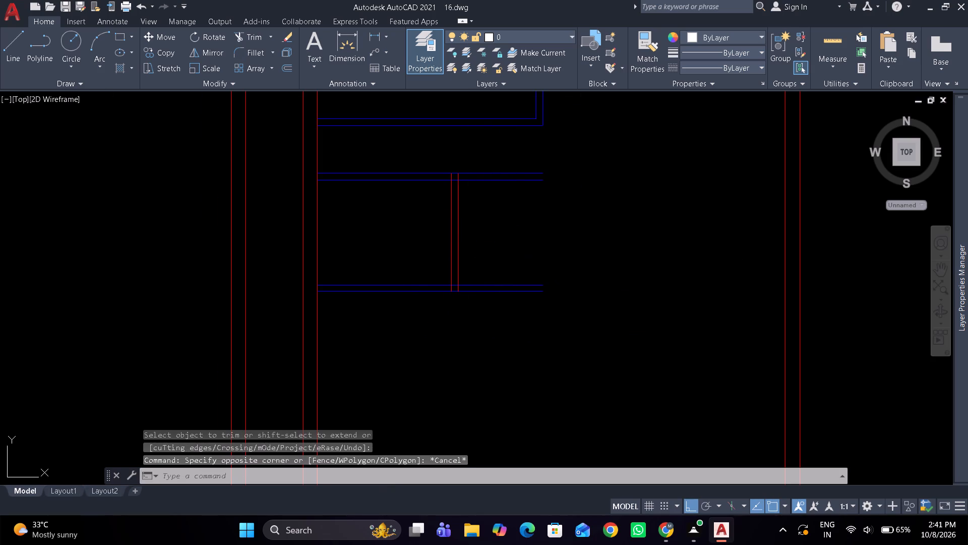
left_click_drag(503, 289, 497, 278)
key("space")
left_click_drag(479, 250, 438, 238)
left_click(426, 232)
key("space")
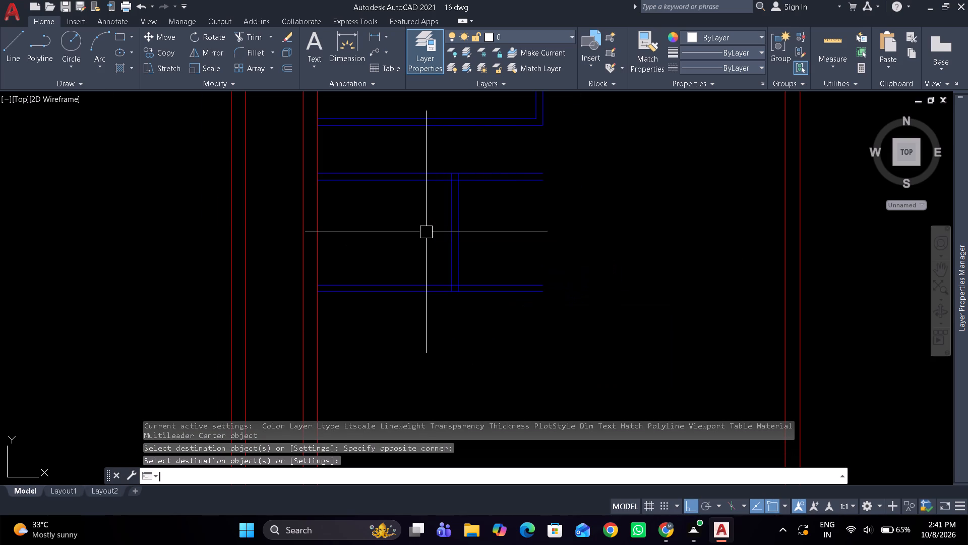
Extend both lines of the lowest horizontal wall rightward to the inner line of the right outer wall.
middle_click_drag(426, 232, 425, 294)
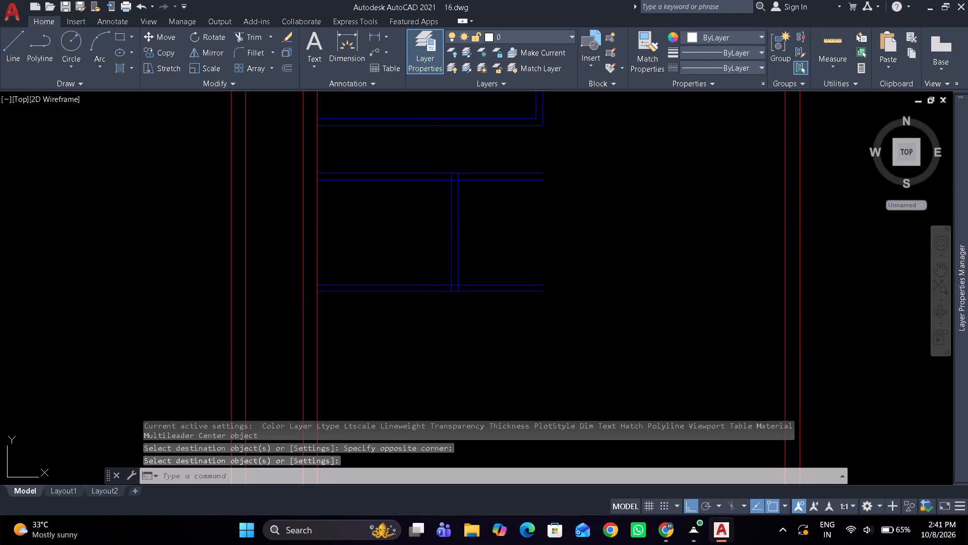
middle_click_drag(425, 294, 393, 311)
scroll(509, 243, "up", 1)
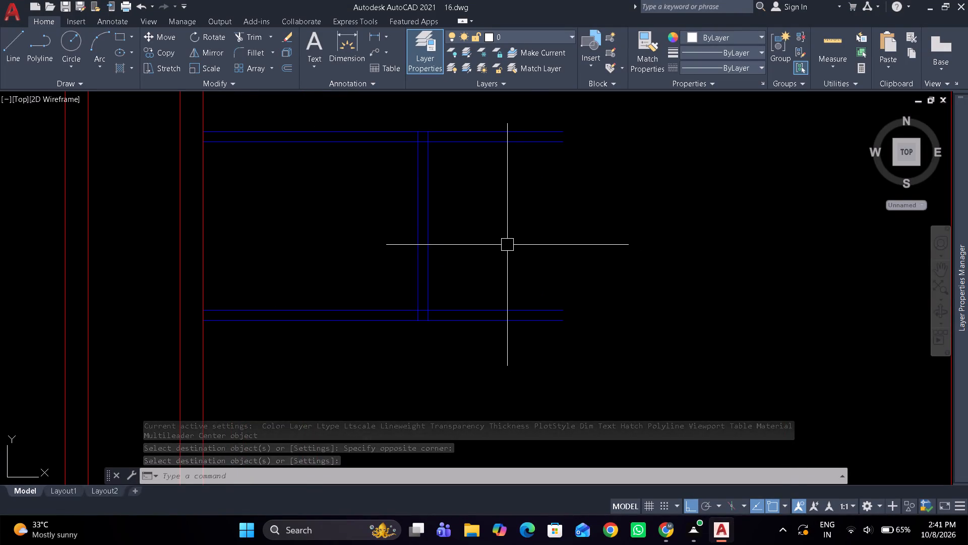
type("ex")
key("space")
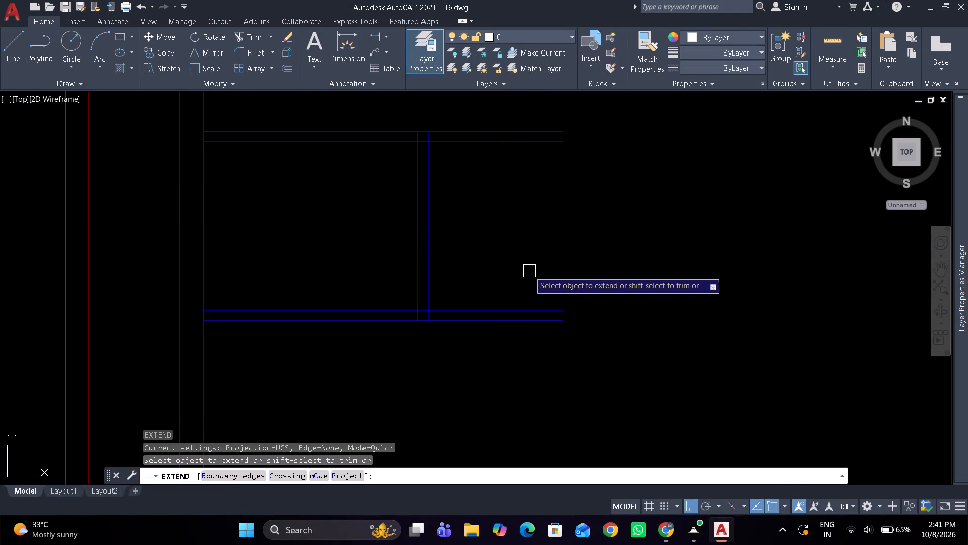
left_click_drag(517, 289, 527, 358)
scroll(527, 356, "down", 2)
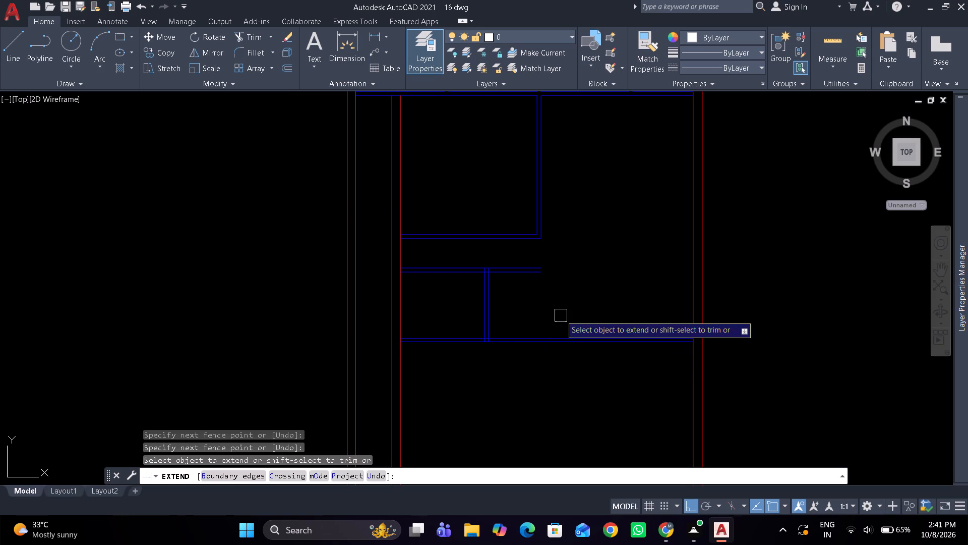
scroll(563, 312, "up", 1)
middle_click_drag(545, 311, 401, 313)
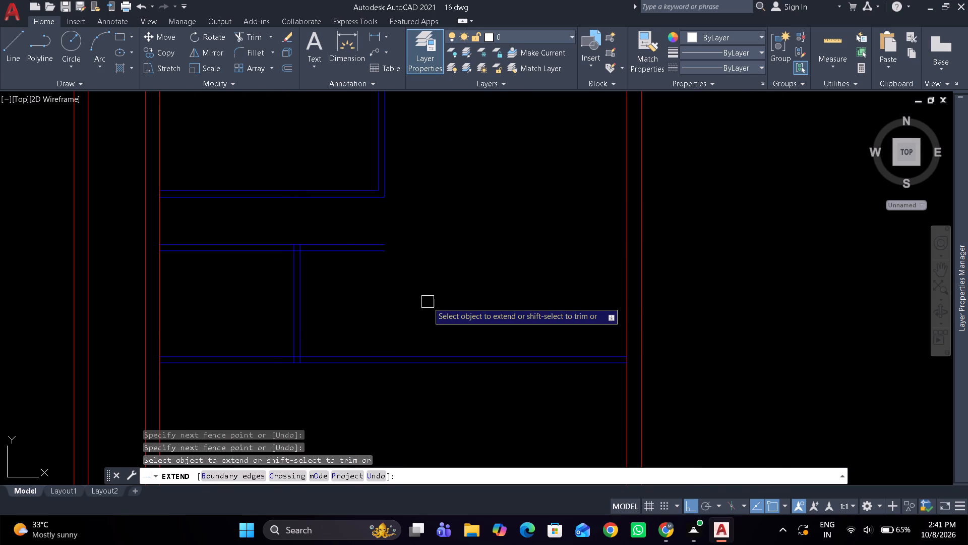
key("space")
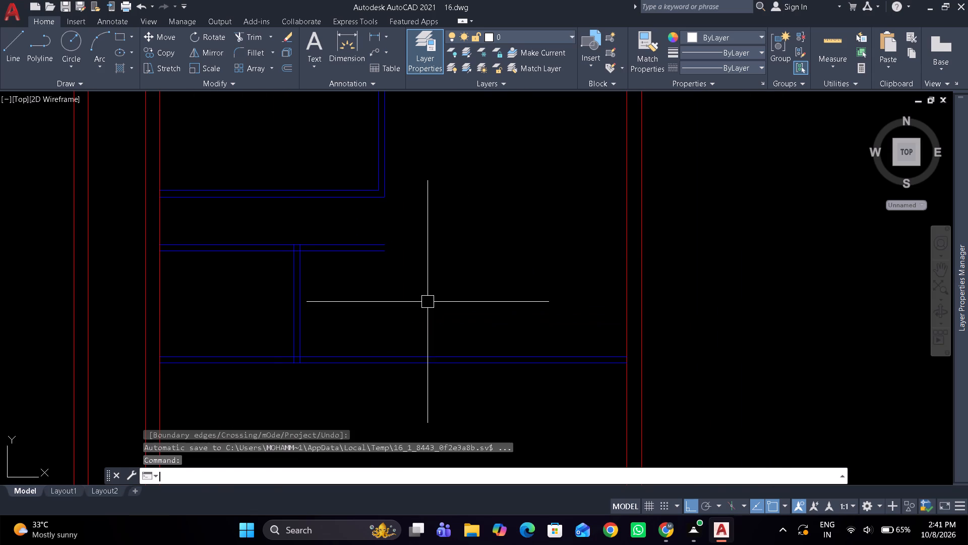
Offset the partition's right line 9' to the right for a second partition.
middle_click_drag(464, 298, 312, 351)
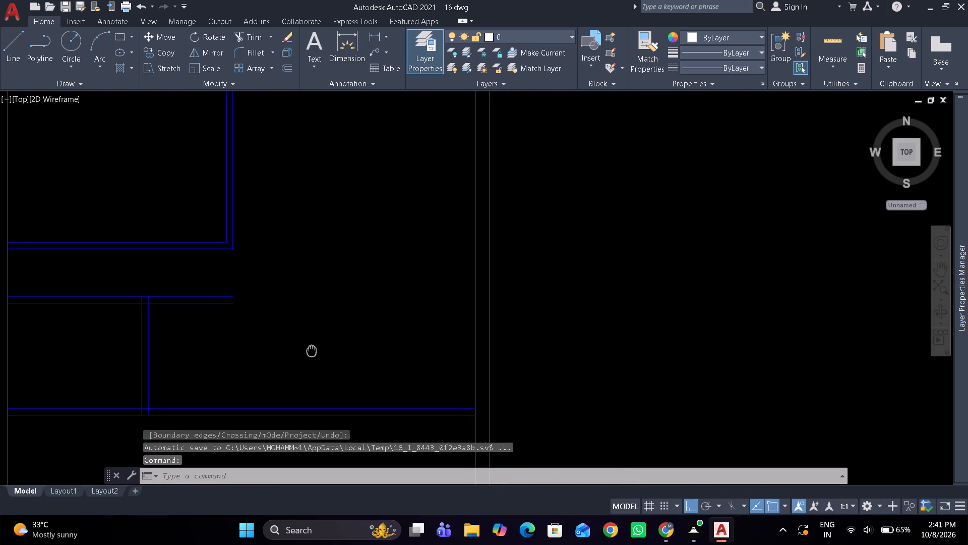
middle_click_drag(312, 351, 310, 351)
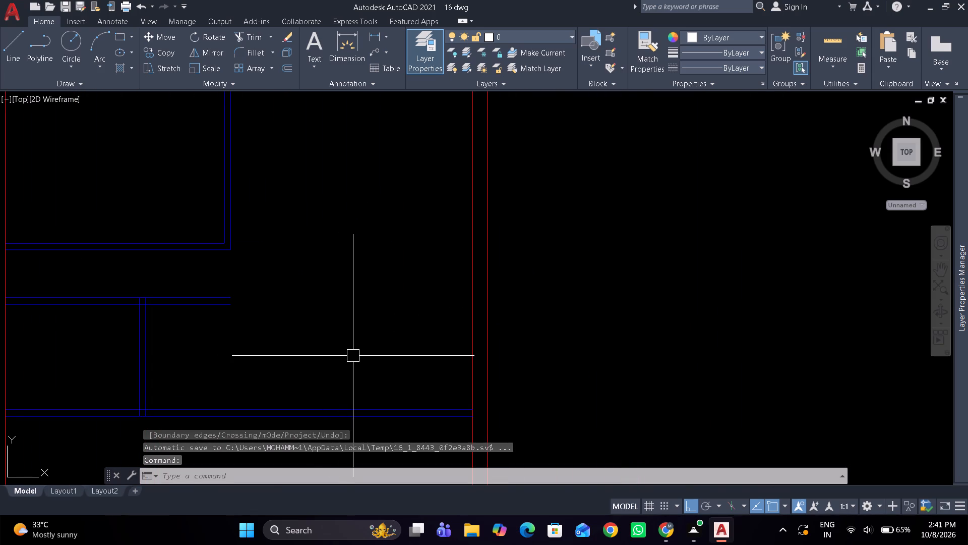
middle_click_drag(353, 356, 504, 301)
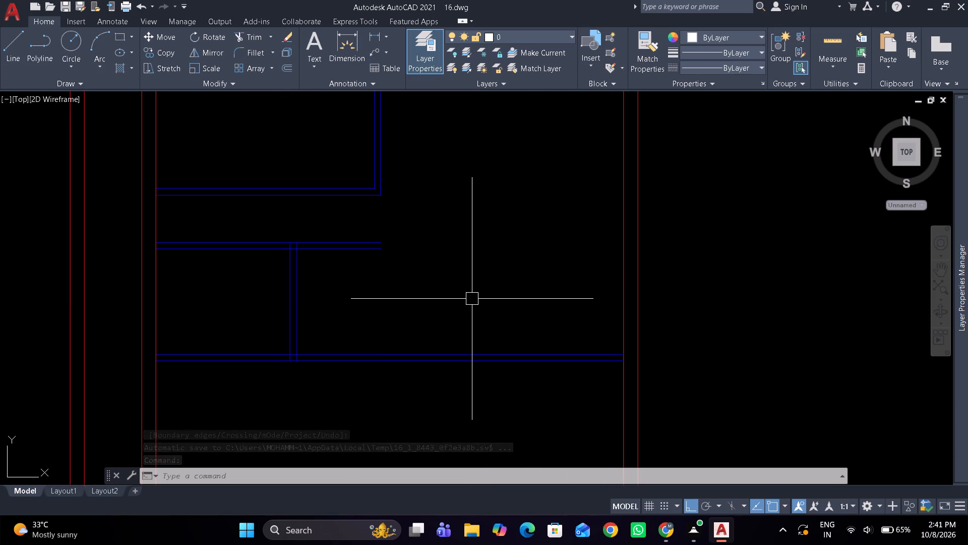
type("o 9'")
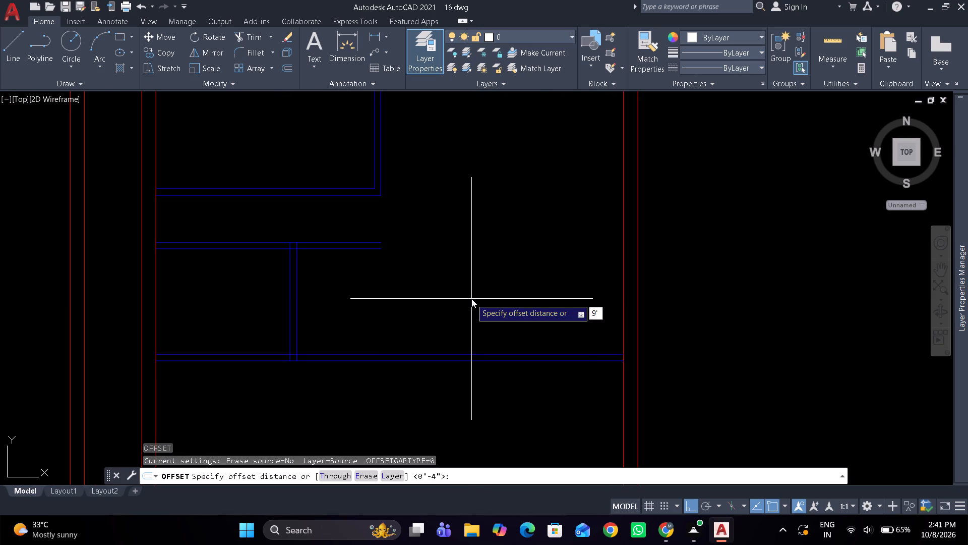
key("space")
left_click_drag(302, 314, 328, 311)
left_click(402, 308)
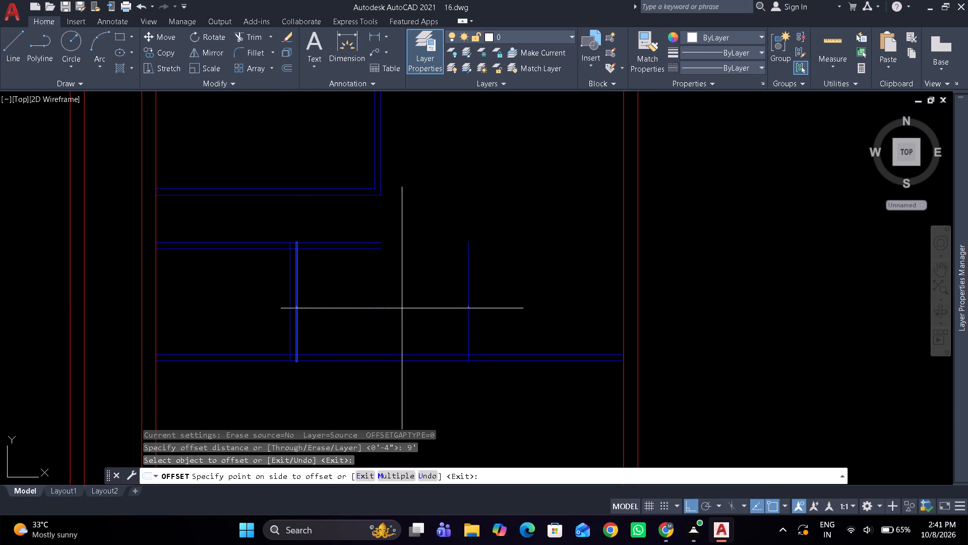
key("space")
Offset the second partition line 4" to the right to form its wall thickness.
key("space")
type("4\"")
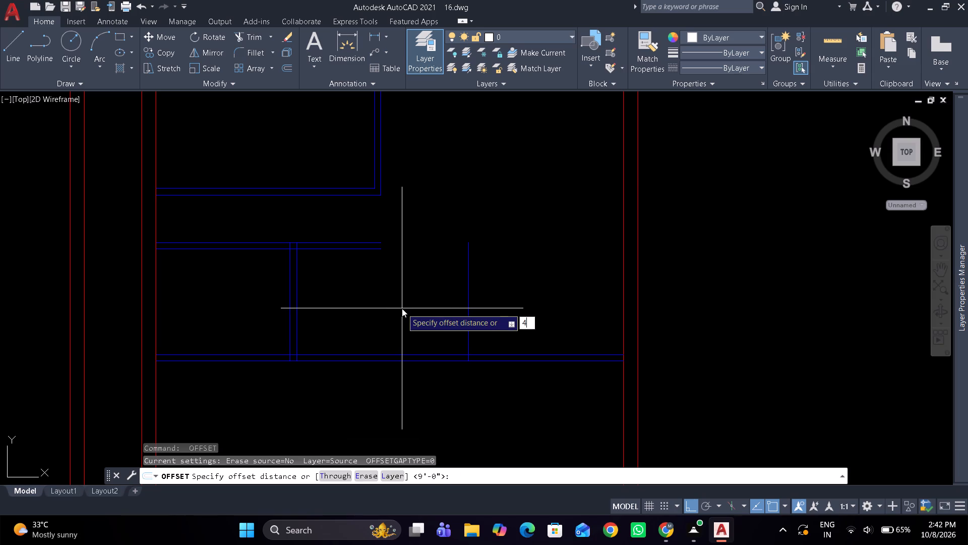
key("space")
left_click_drag(470, 307, 498, 307)
left_click(536, 310)
key("space")
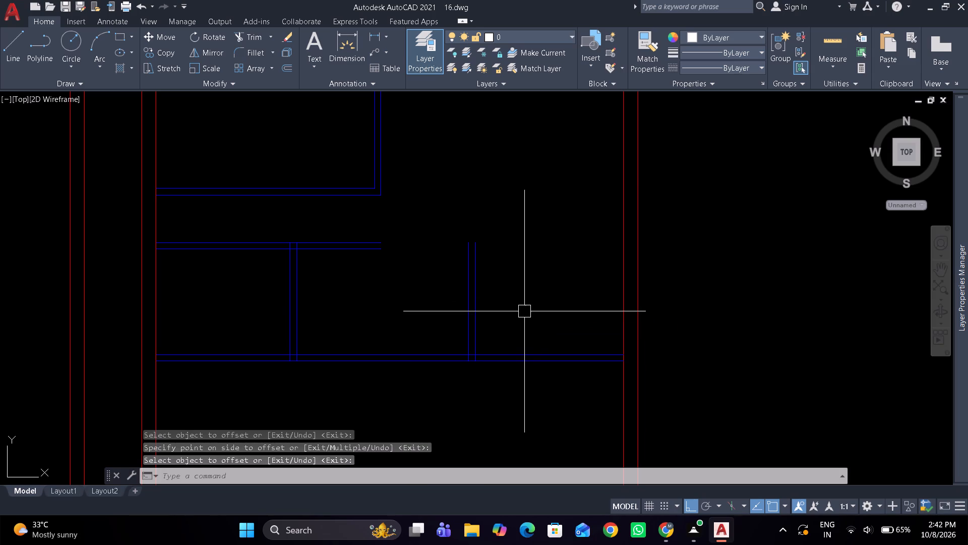
Offset the upper line of the extended lowest wall 4'6" upward.
type("o 4'9\"")
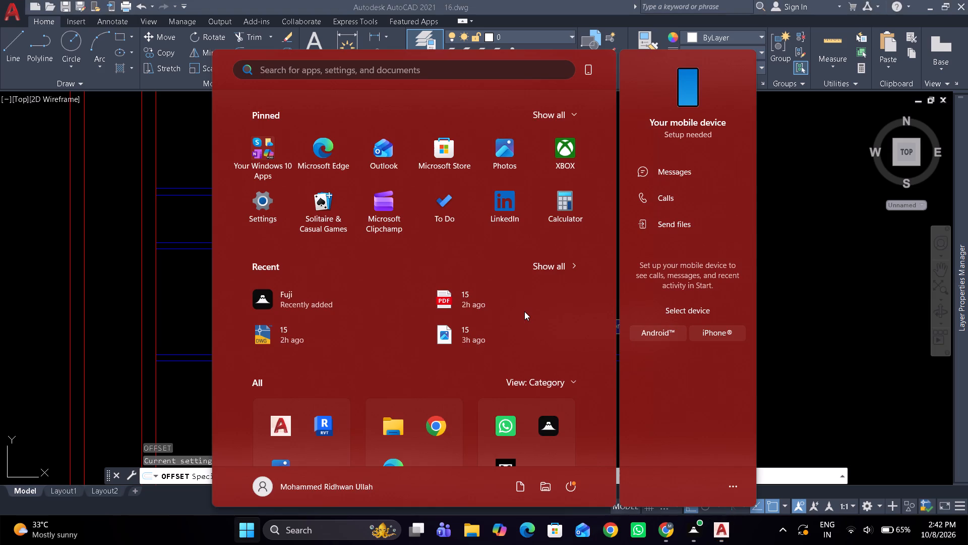
key("Escape")
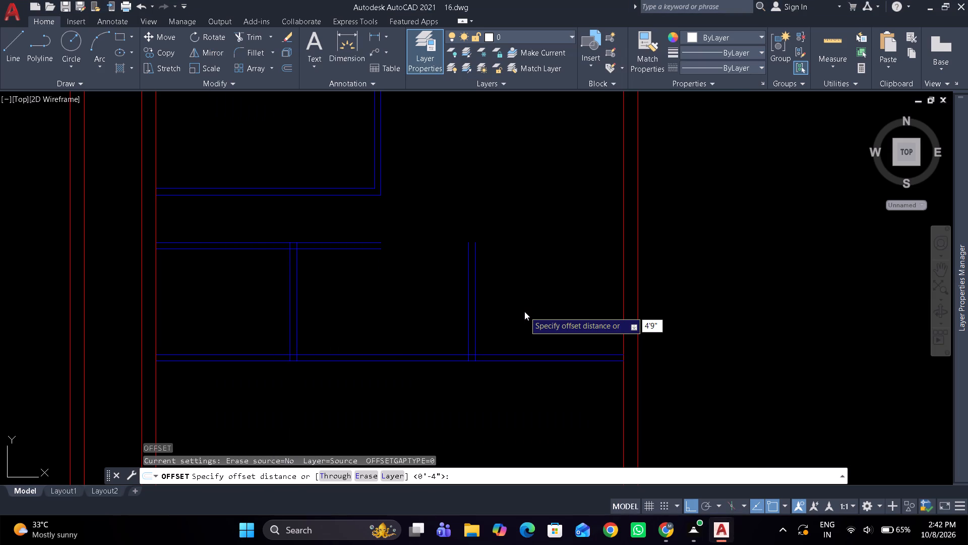
left_click(524, 311)
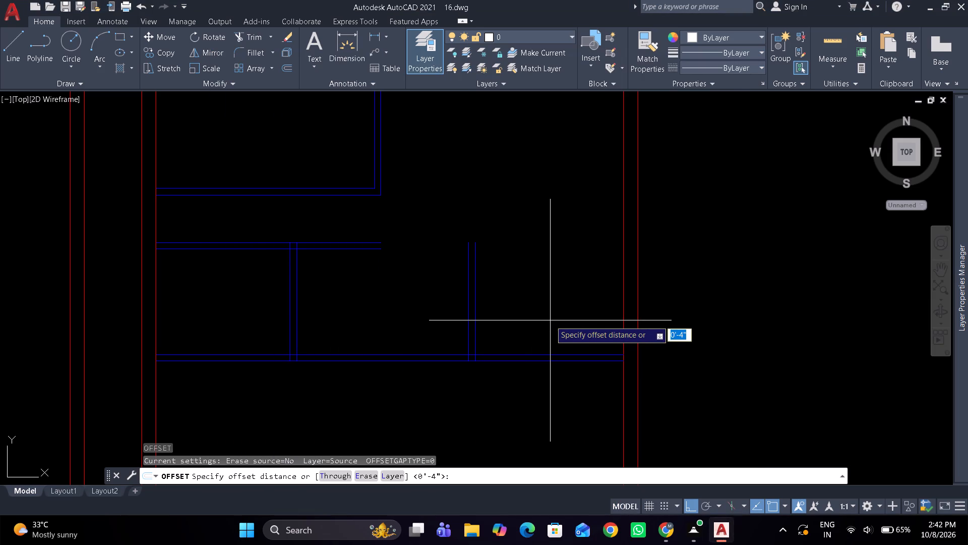
key("4")
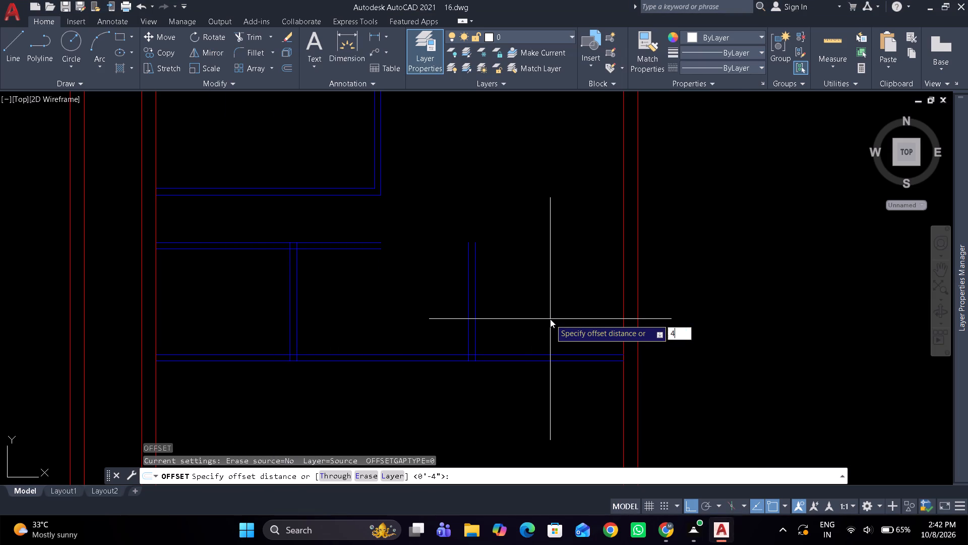
key("apostrophe")
key("6")
key("shift+quotedbl")
key("Return")
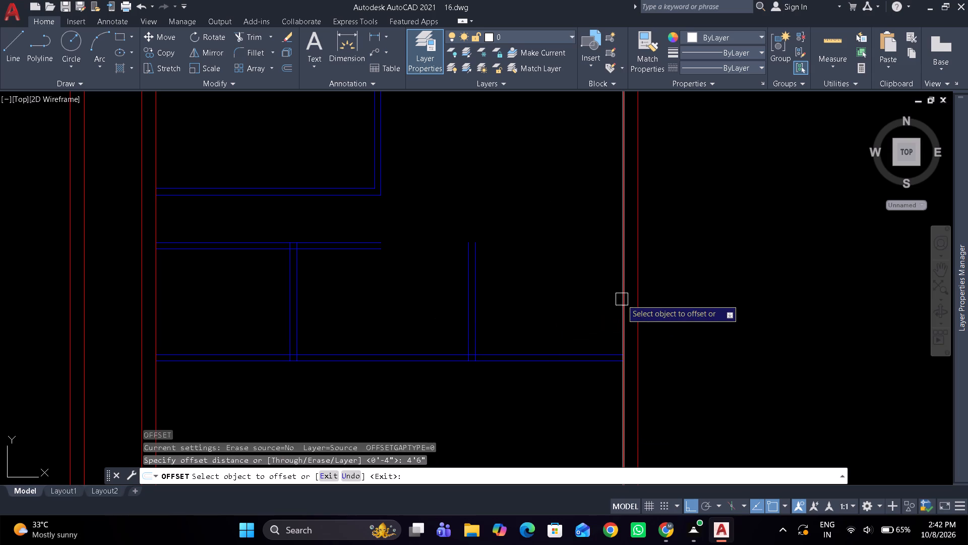
left_click_drag(575, 353, 577, 325)
left_click(581, 299)
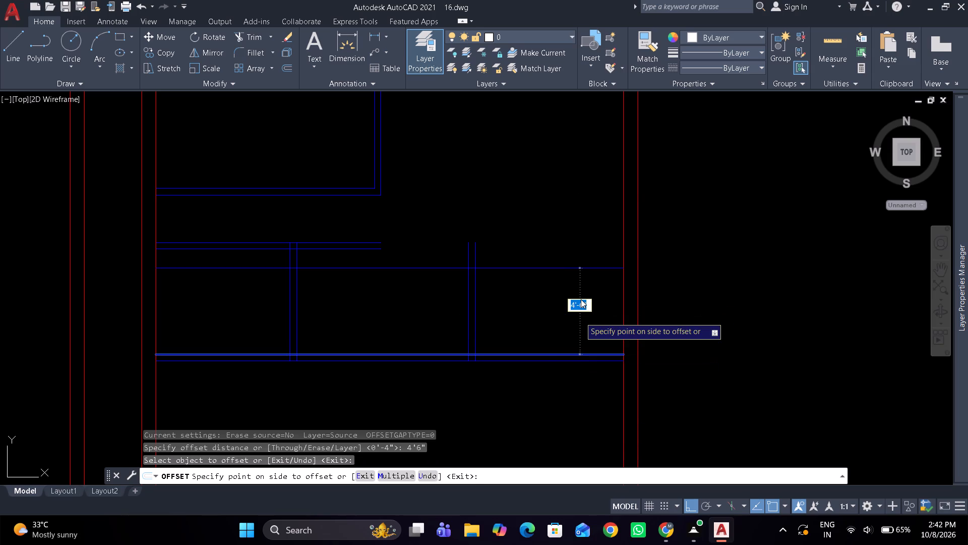
key("space")
key("space")
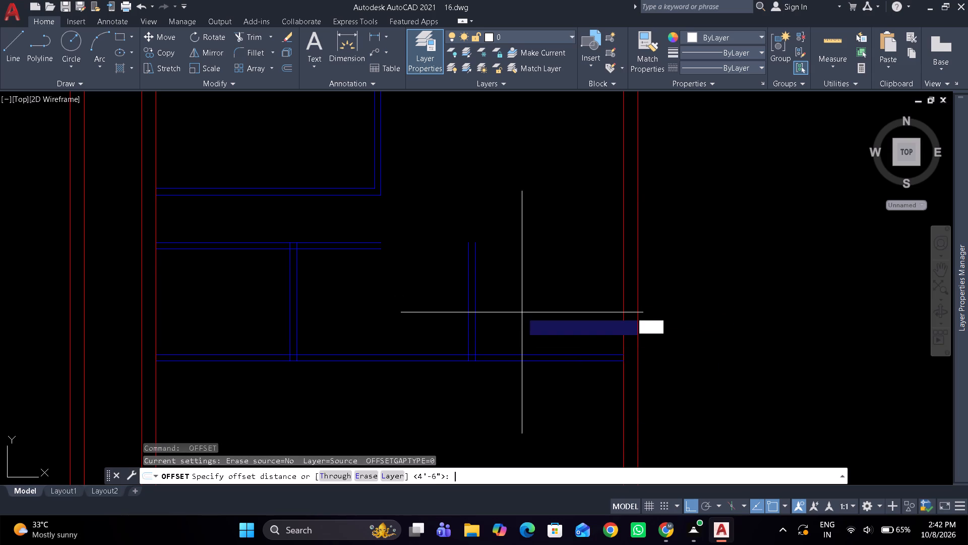
key("space")
left_click_drag(528, 347, 538, 284)
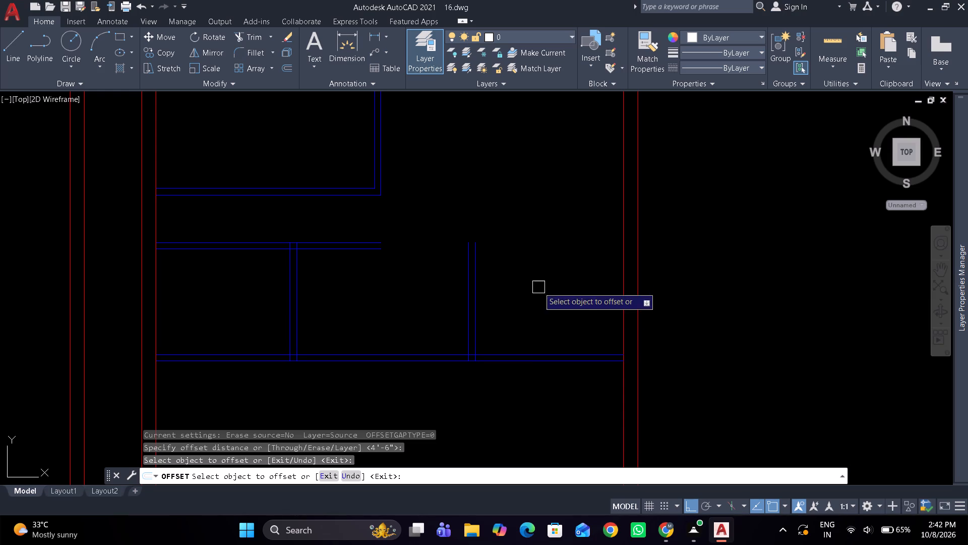
left_click_drag(530, 350, 530, 338)
left_click(531, 292)
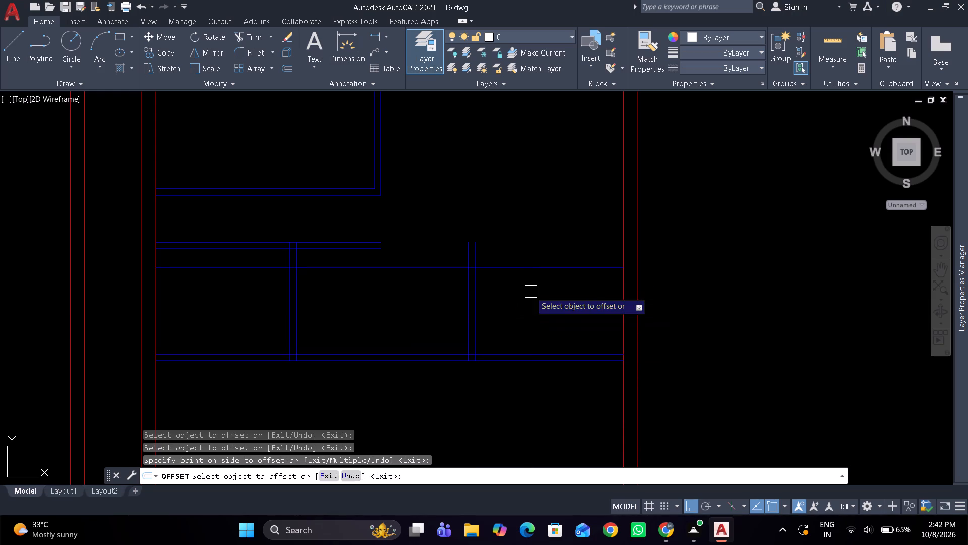
key("space")
Offset the new horizontal line 4" upward to form the wall thickness.
key("space")
type("4\"")
key("Return")
left_click_drag(546, 273, 544, 244)
left_click(543, 226)
key("space")
Trim the second partition above the new horizontal wall and that wall's lines left of the partition to form a corner.
scroll(504, 251, "up", 3)
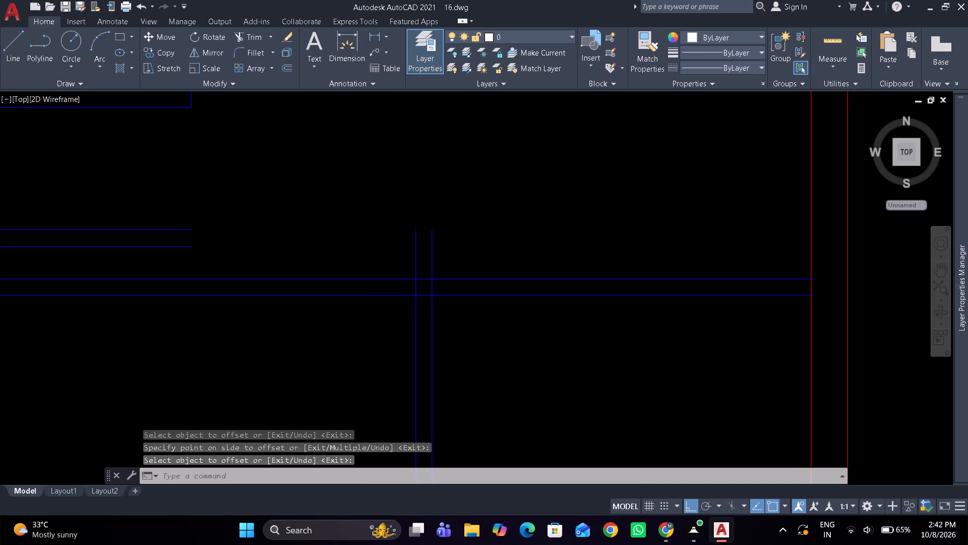
middle_click(503, 251)
type("tr")
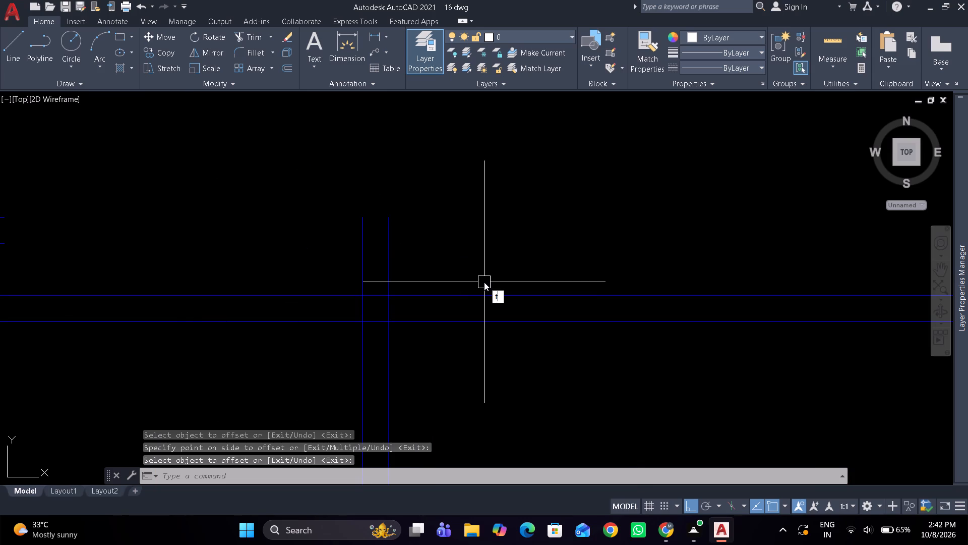
key("space")
left_click_drag(443, 260, 281, 336)
key("space")
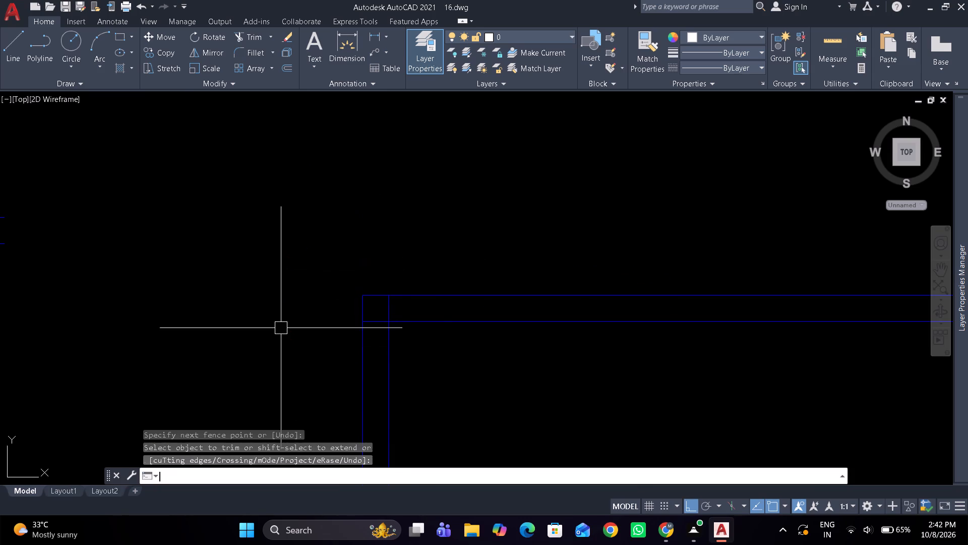
Trim the left small room's upper wall beyond its partition and clear the overlapping lines at the corner and base junction.
scroll(329, 242, "down", 4)
middle_click_drag(403, 226, 678, 198)
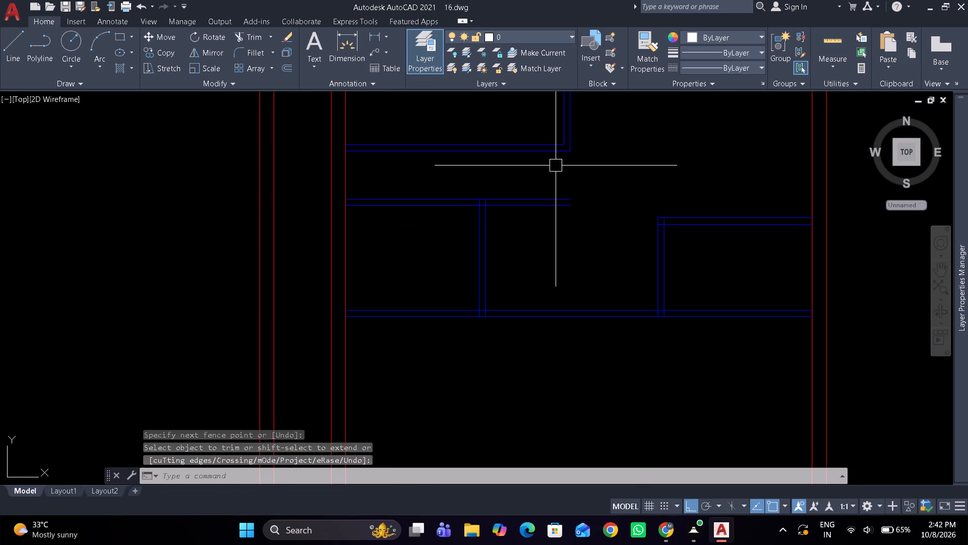
scroll(545, 155, "up", 1)
key("space")
left_click_drag(509, 194, 508, 266)
scroll(452, 230, "up", 4)
left_click_drag(453, 235, 482, 237)
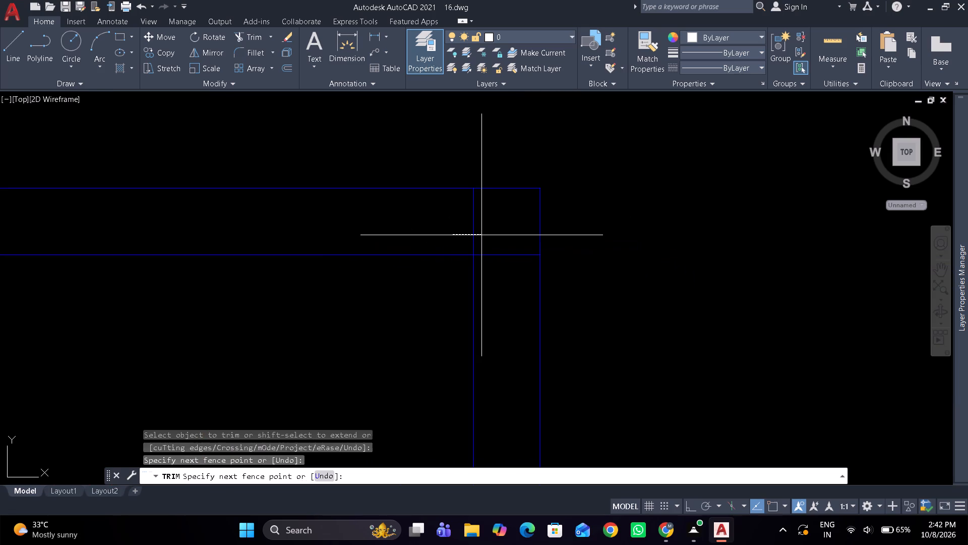
left_click_drag(482, 237, 485, 266)
scroll(502, 205, "down", 4)
scroll(504, 392, "up", 4)
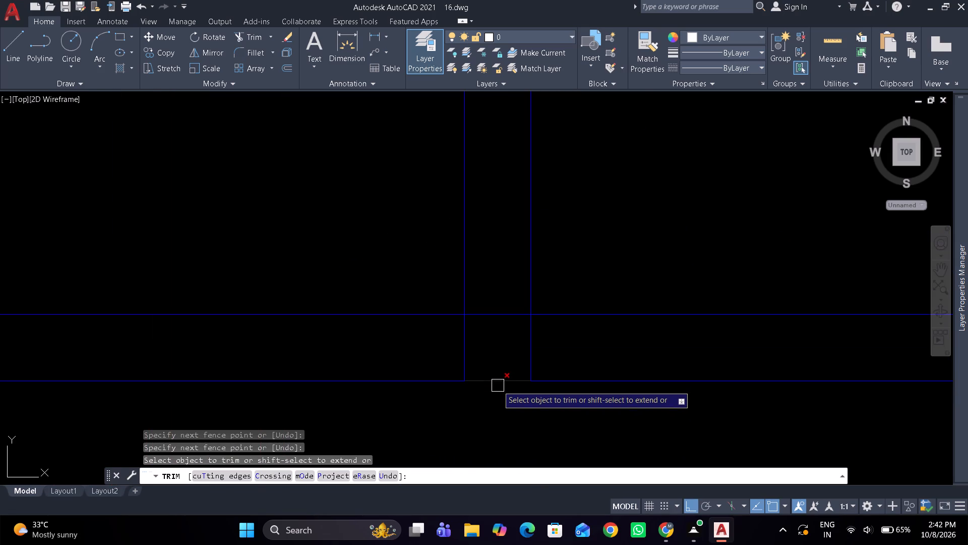
left_click_drag(442, 358, 518, 349)
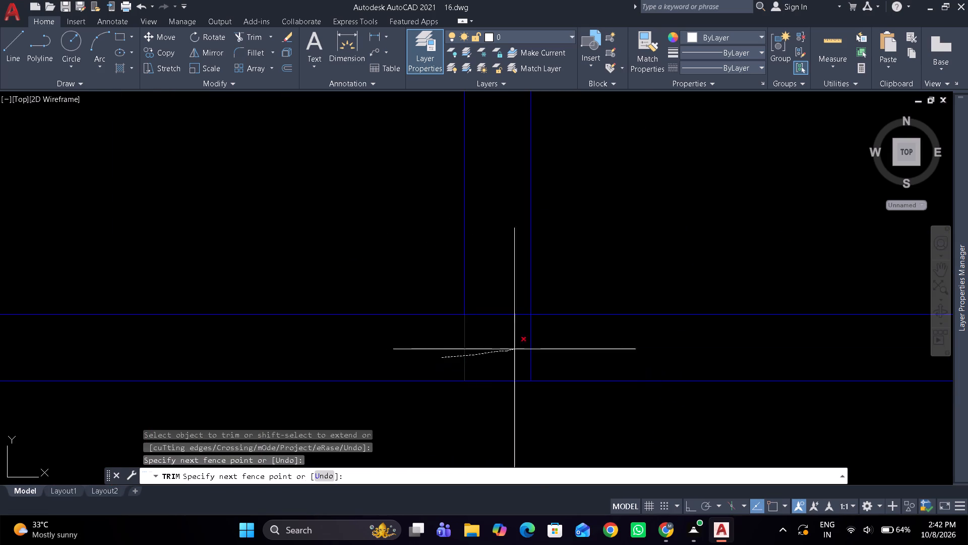
left_click_drag(518, 349, 511, 288)
Trim the overlapping lines at the right small room's partition base and upper corner to form clean wall junctions.
scroll(507, 291, "down", 5)
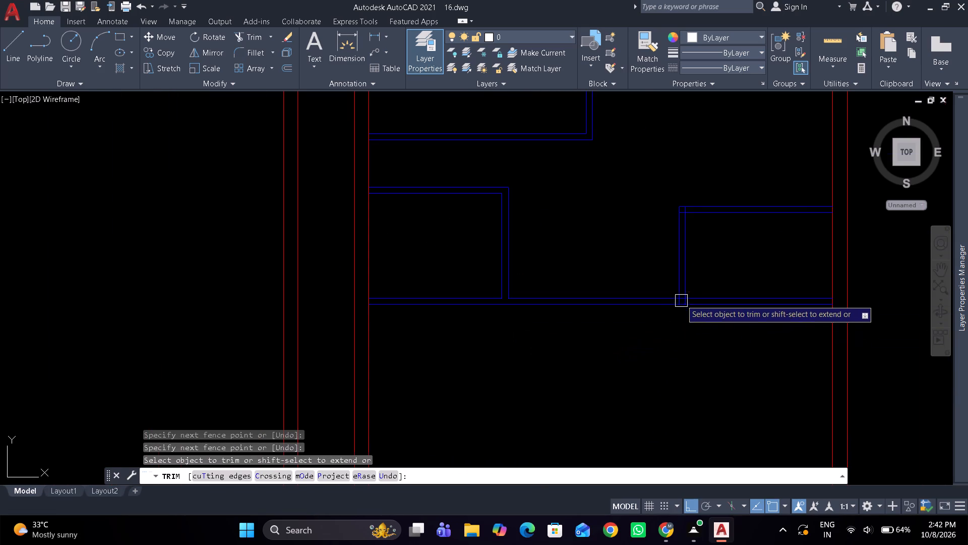
scroll(683, 295, "up", 4)
left_click_drag(680, 306, 680, 333)
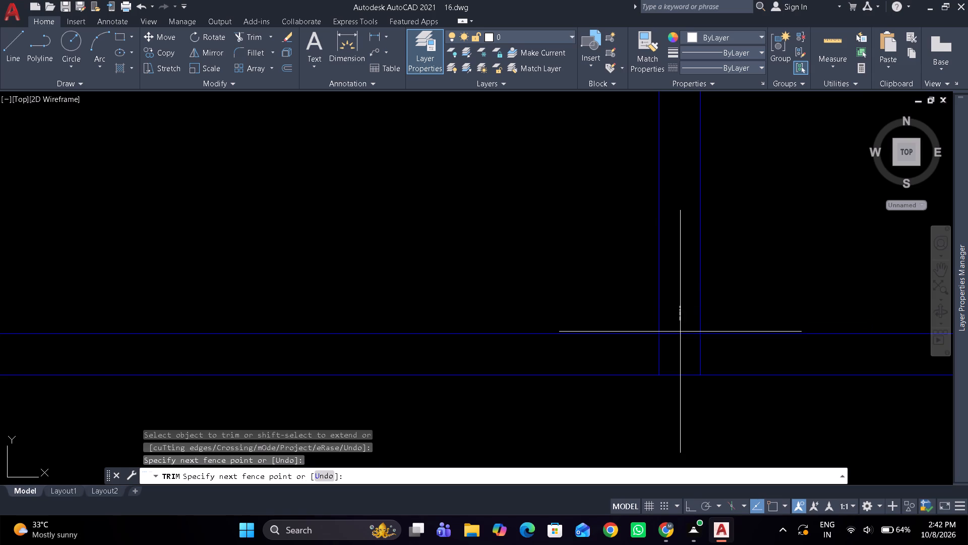
left_click_drag(680, 333, 735, 354)
scroll(732, 353, "down", 3)
scroll(740, 214, "up", 3)
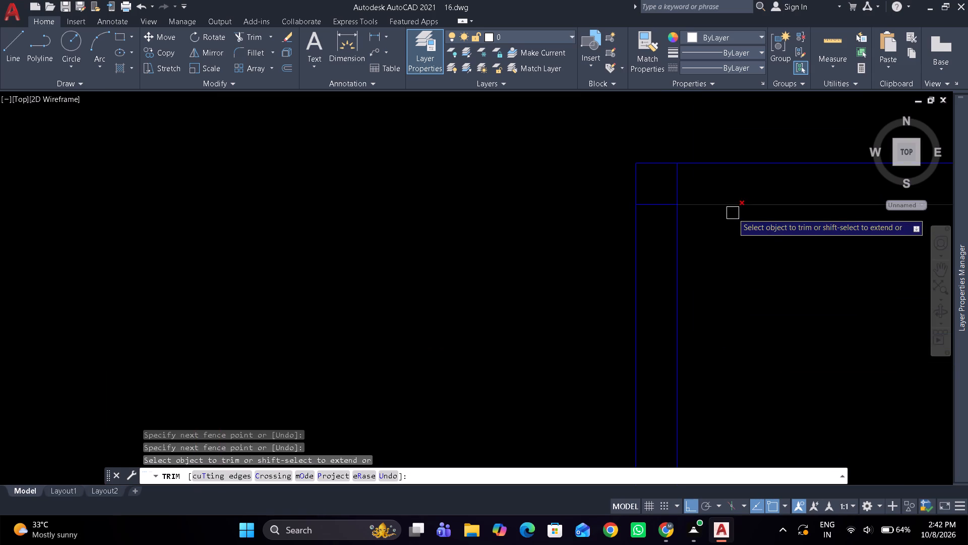
left_click_drag(693, 189, 666, 224)
scroll(666, 224, "down", 5)
middle_click_drag(689, 242, 556, 242)
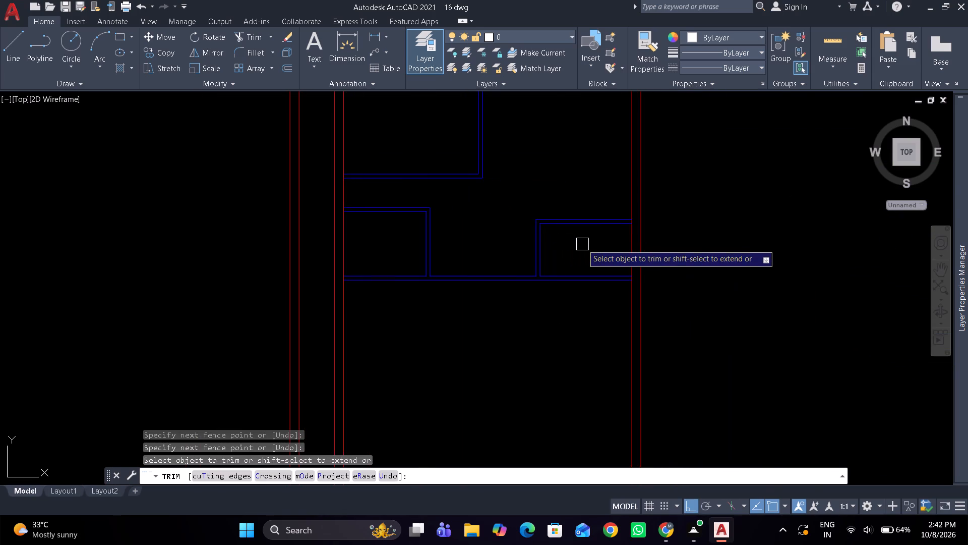
scroll(582, 244, "up", 1)
middle_click_drag(596, 279, 604, 301)
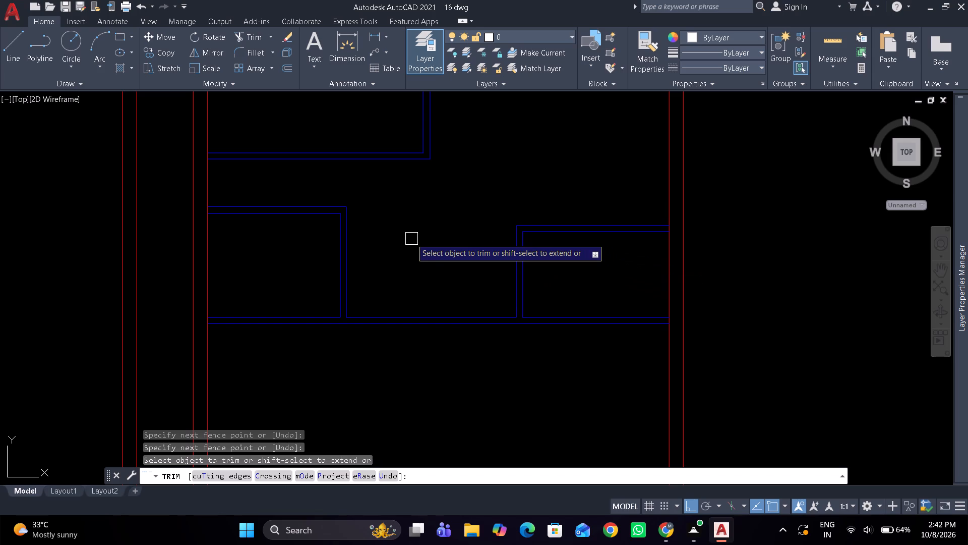
key("space")
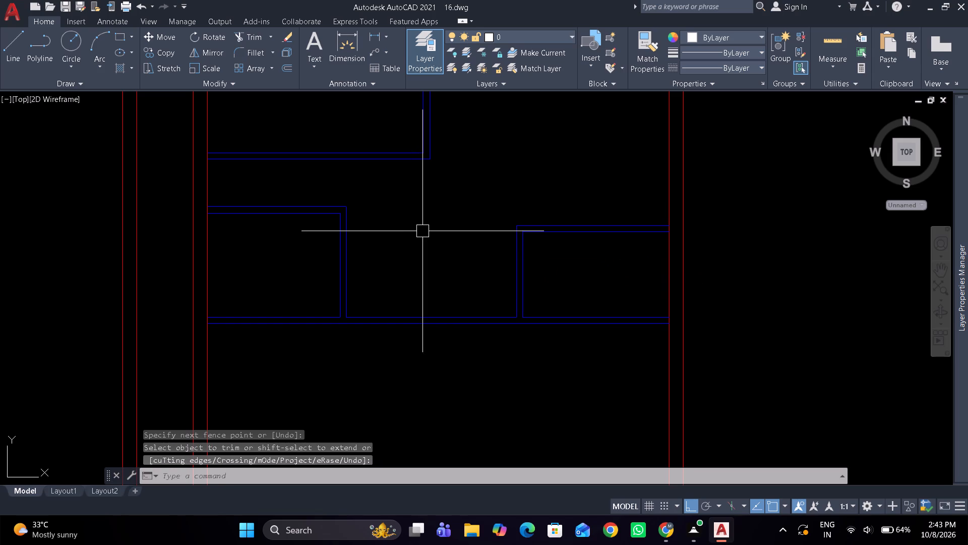
Check the lengths of the line segments forming the horizontal wall beneath the top room row.
middle_click_drag(423, 231, 419, 279)
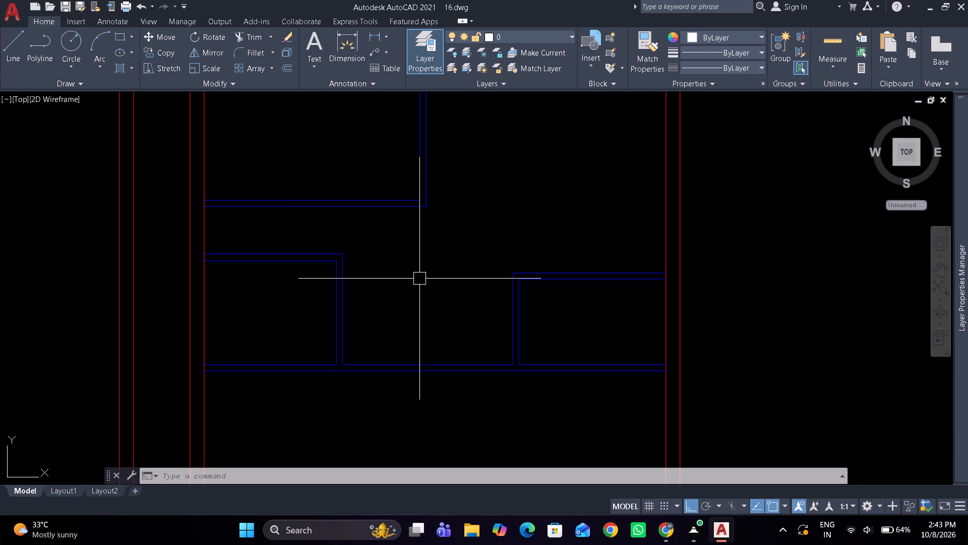
scroll(417, 261, "down", 1)
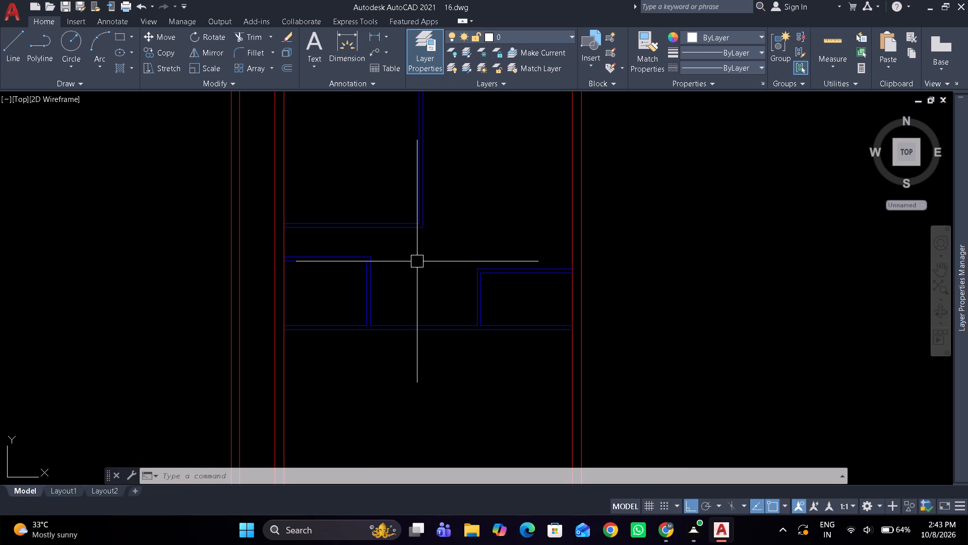
middle_click_drag(416, 264, 411, 350)
middle_click_drag(420, 230, 420, 292)
scroll(442, 274, "up", 2)
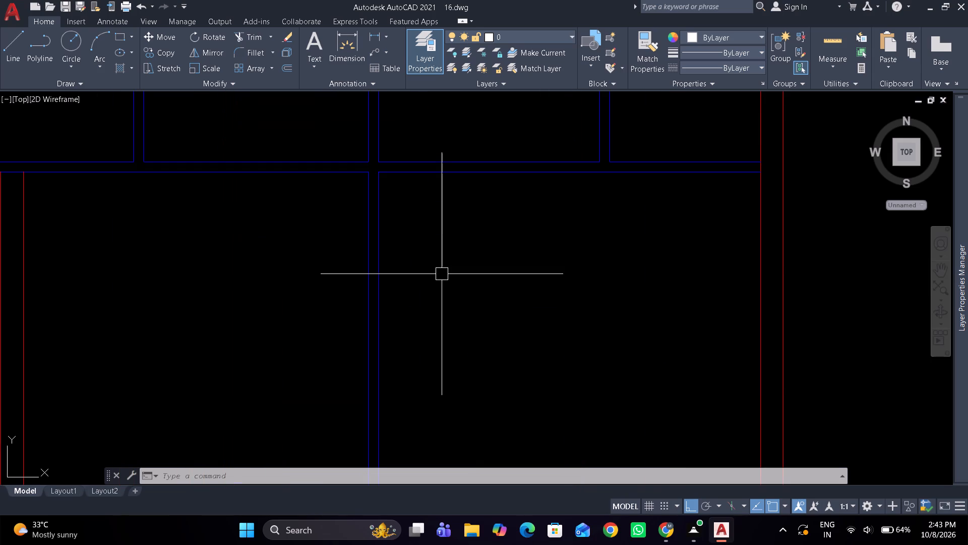
double_click(469, 175)
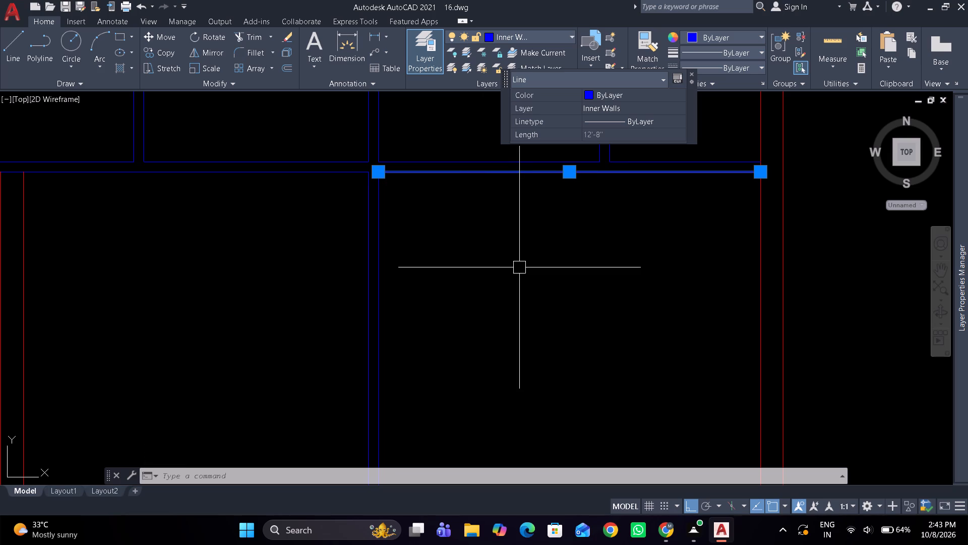
scroll(513, 256, "down", 1)
middle_click_drag(498, 195, 505, 280)
key("Escape")
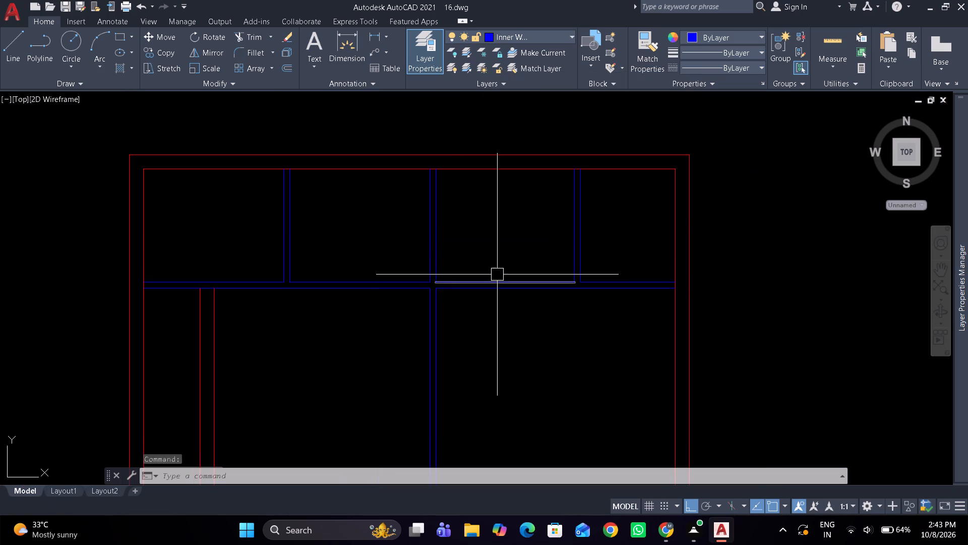
double_click(263, 278)
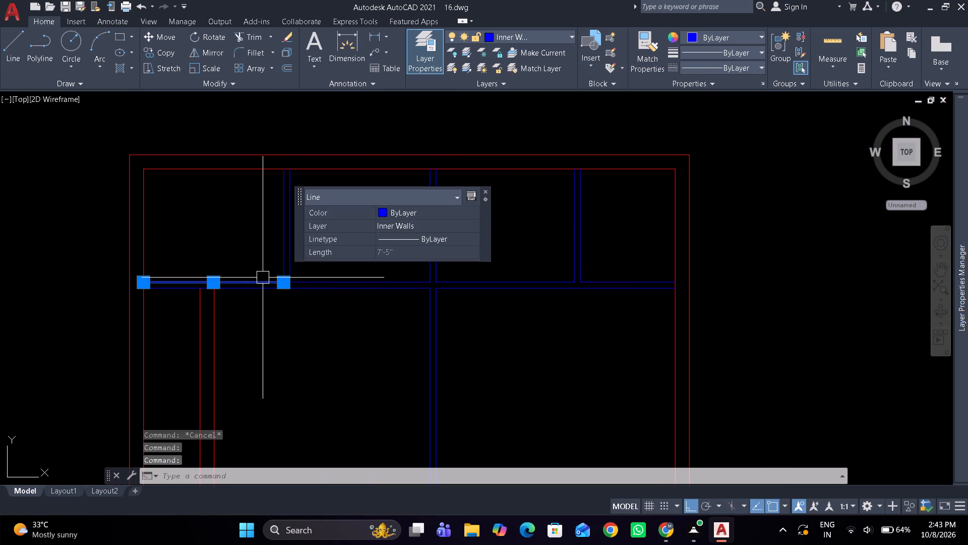
key("Escape")
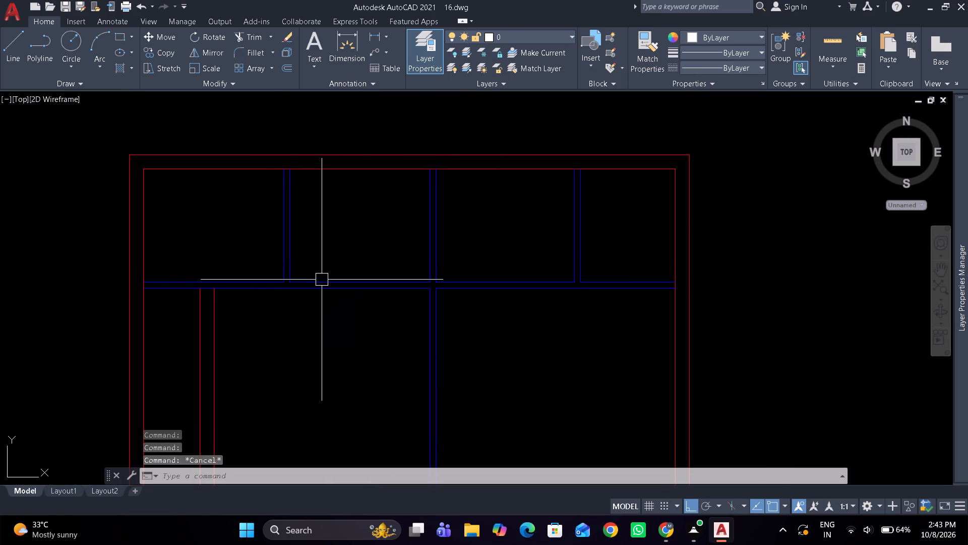
double_click(324, 279)
key("Escape")
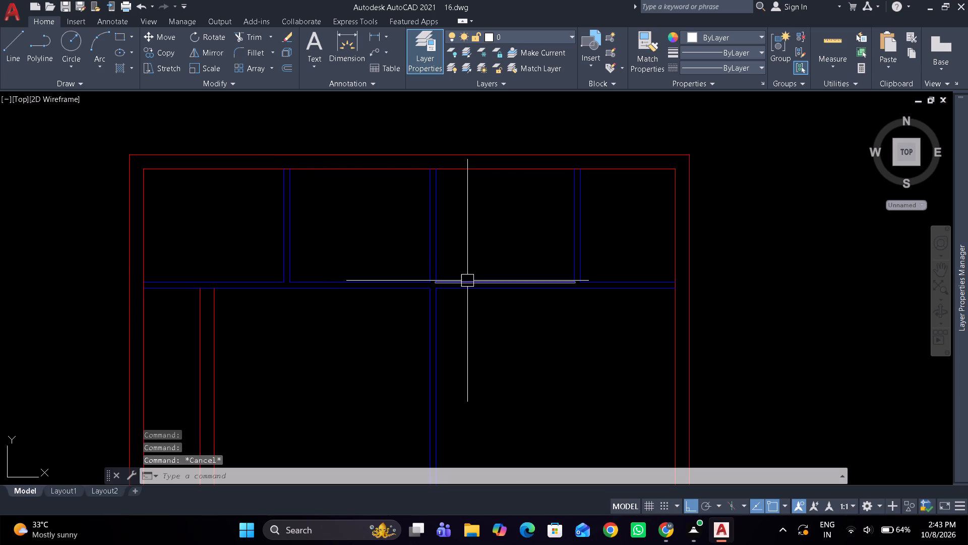
double_click(468, 280)
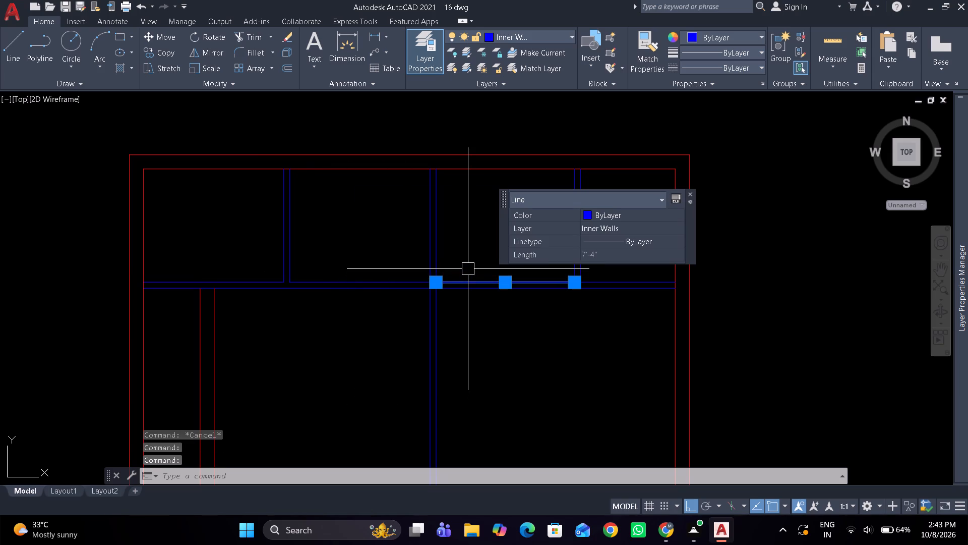
key("Escape")
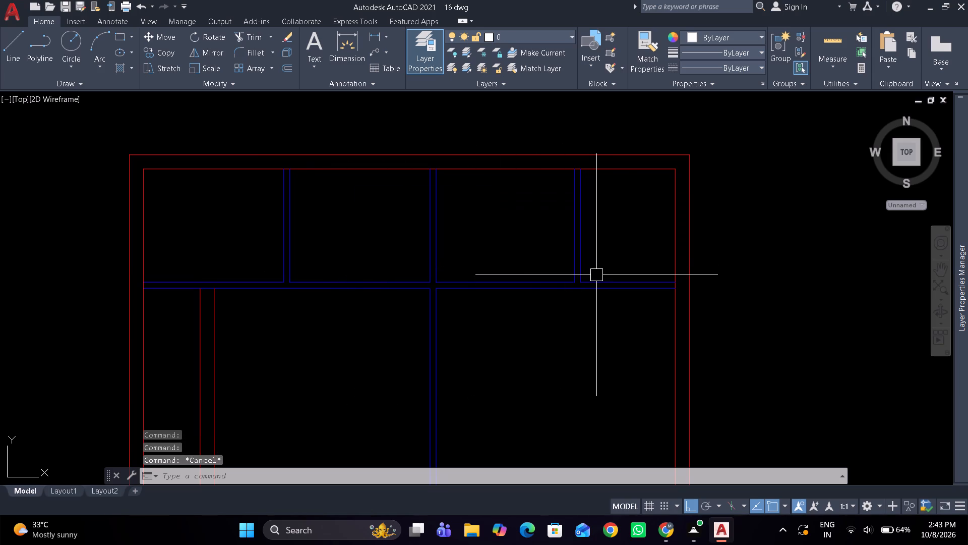
left_click(596, 278)
left_click(596, 278)
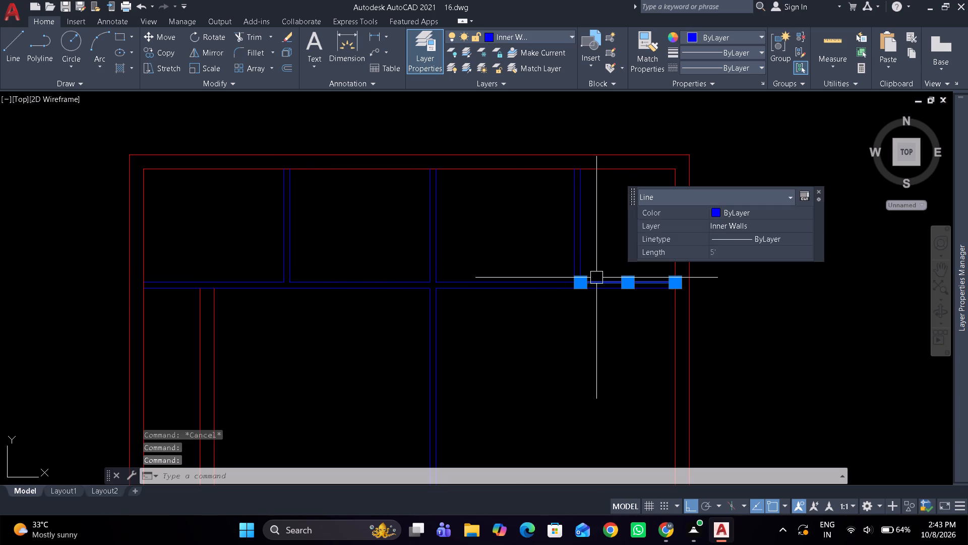
key("Escape")
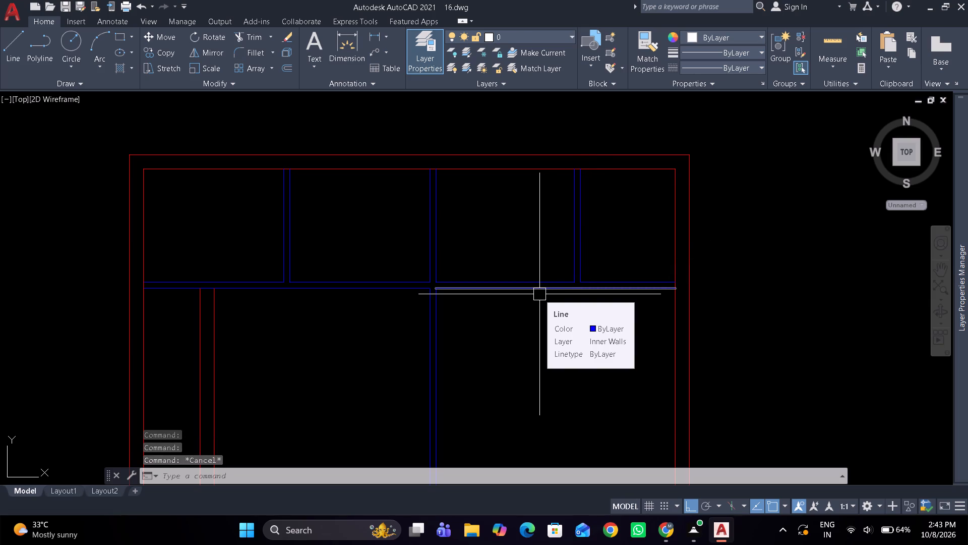
double_click(539, 294)
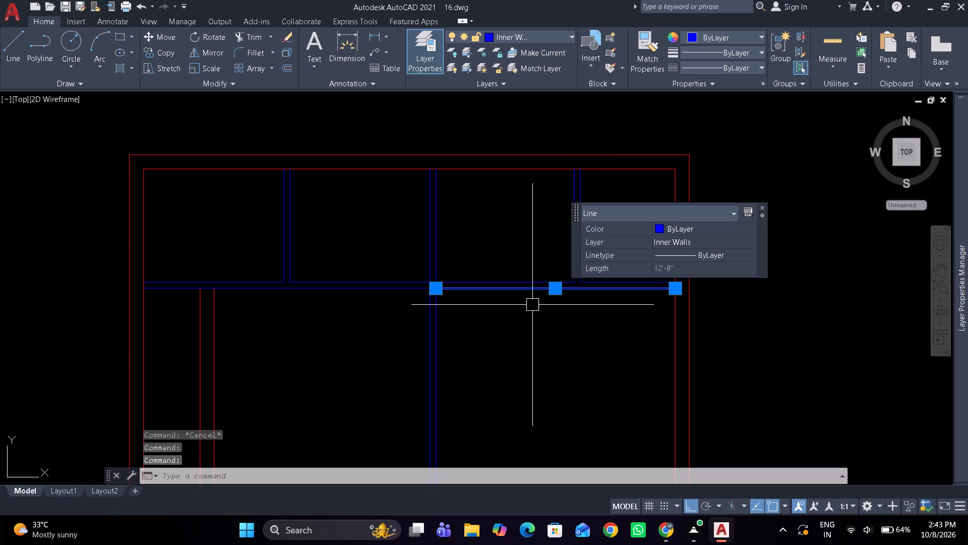
key("Escape")
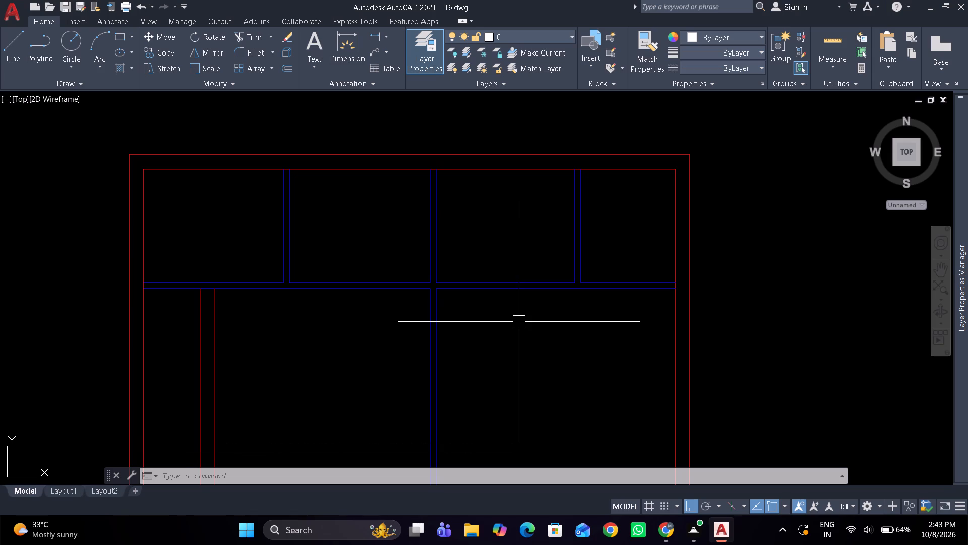
scroll(519, 322, "down", 3)
middle_click_drag(504, 403, 500, 319)
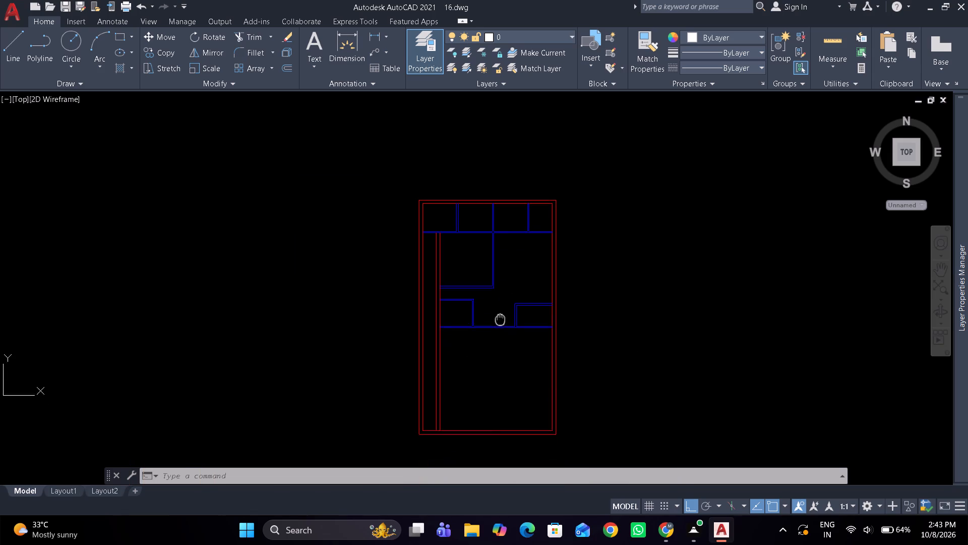
middle_click_drag(500, 319, 500, 319)
scroll(475, 373, "up", 2)
scroll(454, 305, "up", 1)
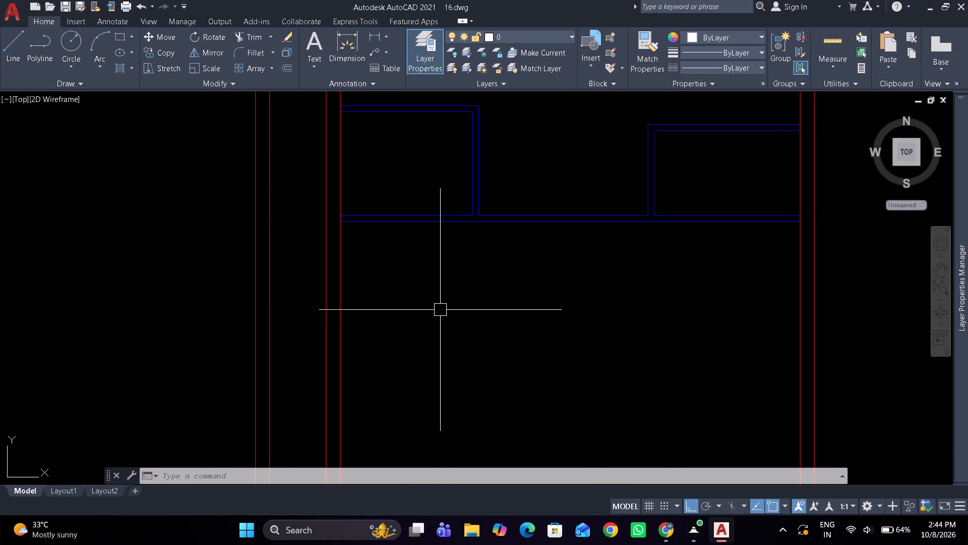
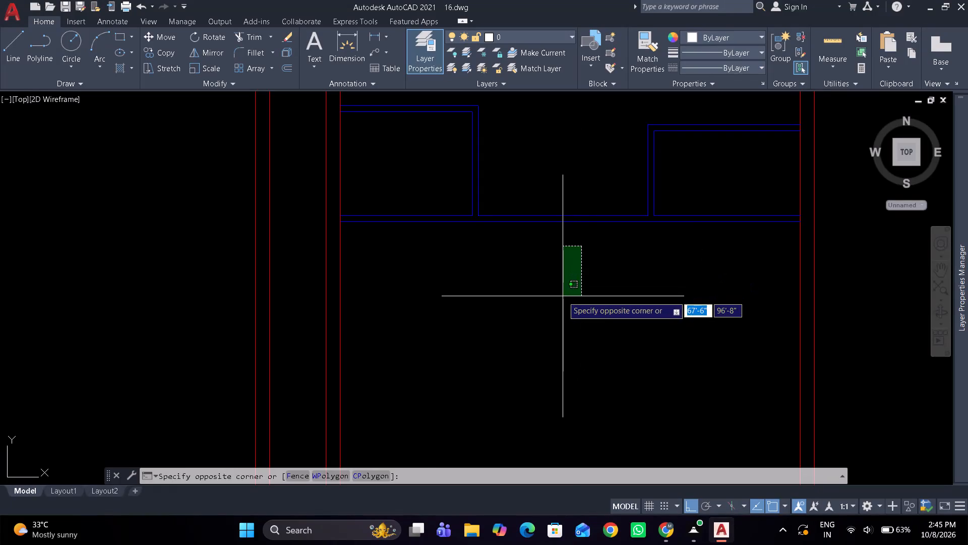
Offset the passage wall's room-side line 11'7" into the area beneath the small rooms.
left_click(563, 296)
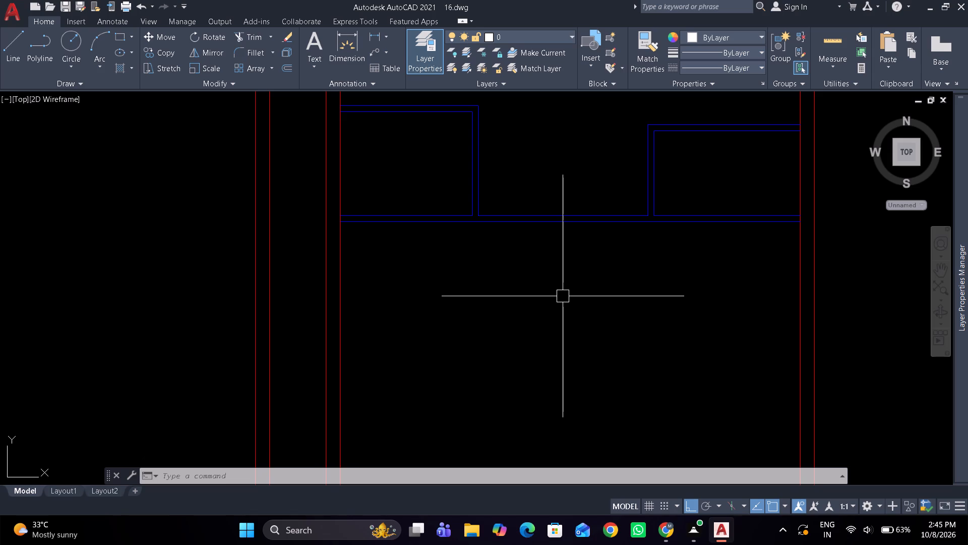
type("o")
key("space")
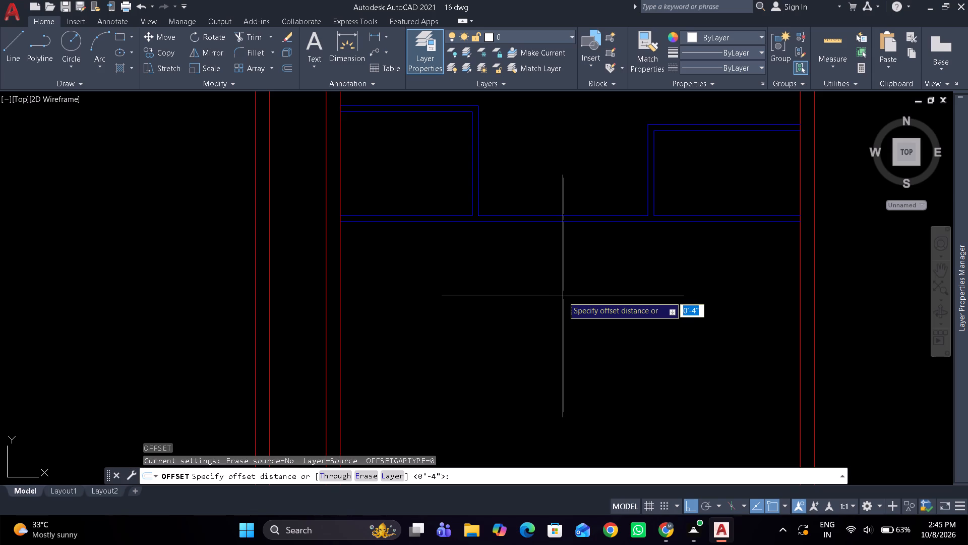
type("11")
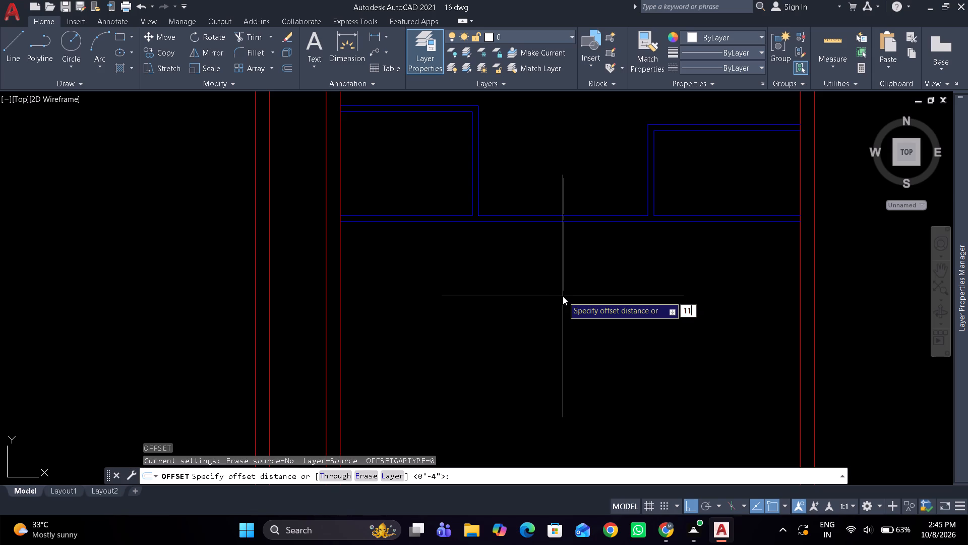
type("'7\"")
key("Return")
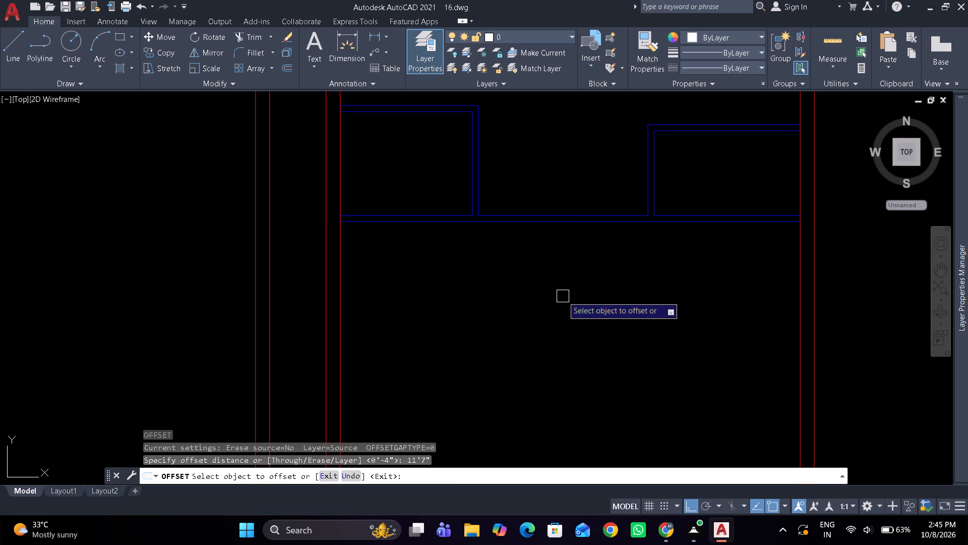
left_click_drag(341, 322, 346, 323)
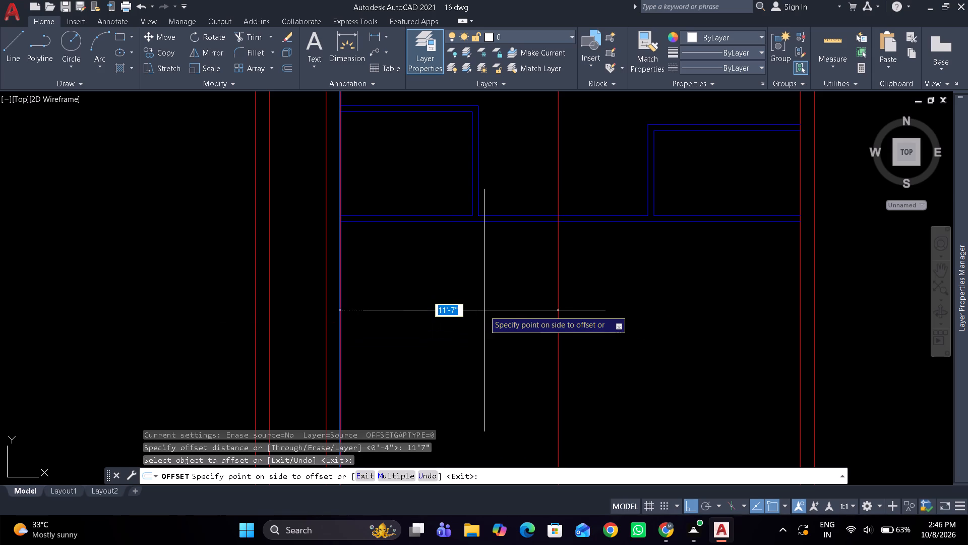
left_click(484, 310)
key("space")
Offset the new vertical line 4" away from the passage to give the partition its thickness.
key("space")
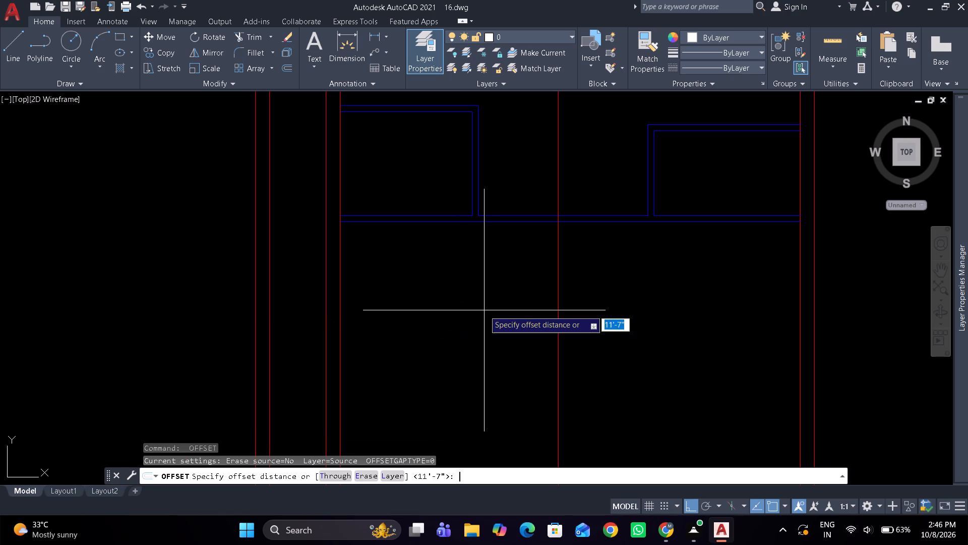
type("4\"")
key("space")
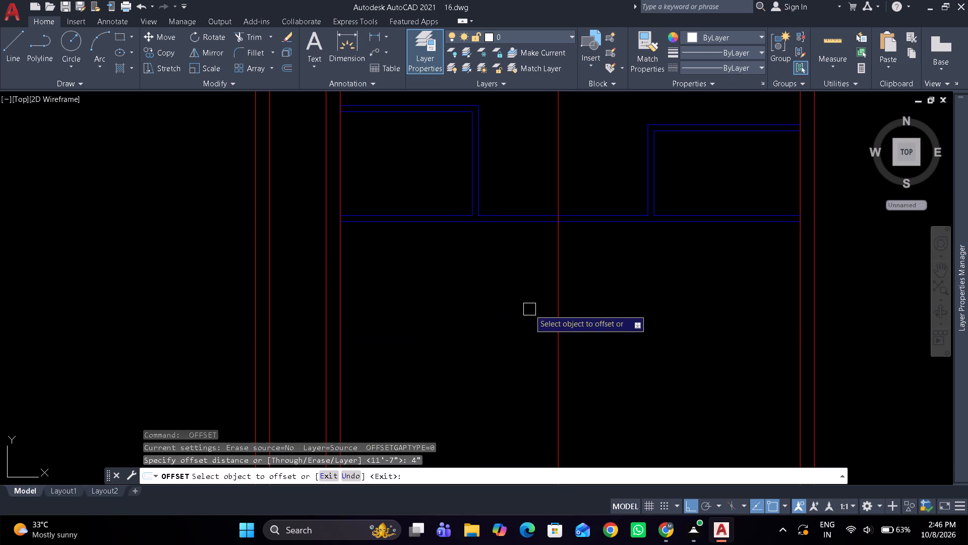
left_click_drag(561, 308, 585, 305)
left_click(625, 305)
key("space")
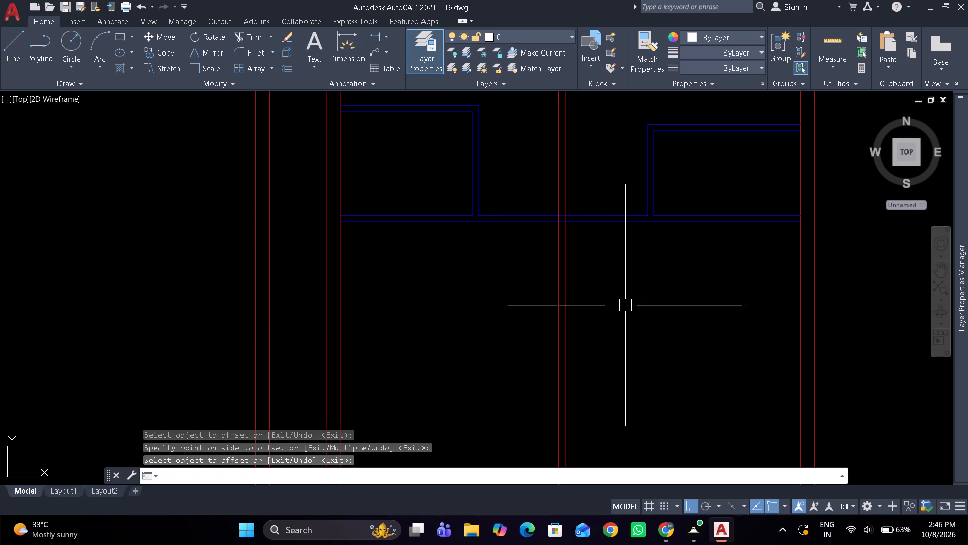
Offset the lower line of the small rooms' horizontal base wall 11' downward.
key("space")
type("11'")
key("space")
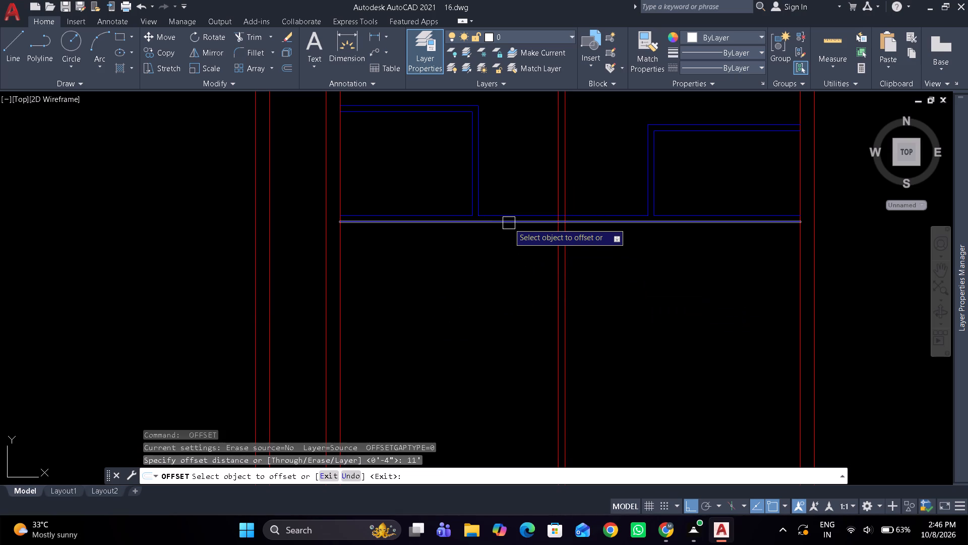
left_click_drag(509, 223, 507, 234)
left_click(495, 297)
key("space")
Offset the new horizontal line 9" downward to form the lower wall's thickness.
key("space")
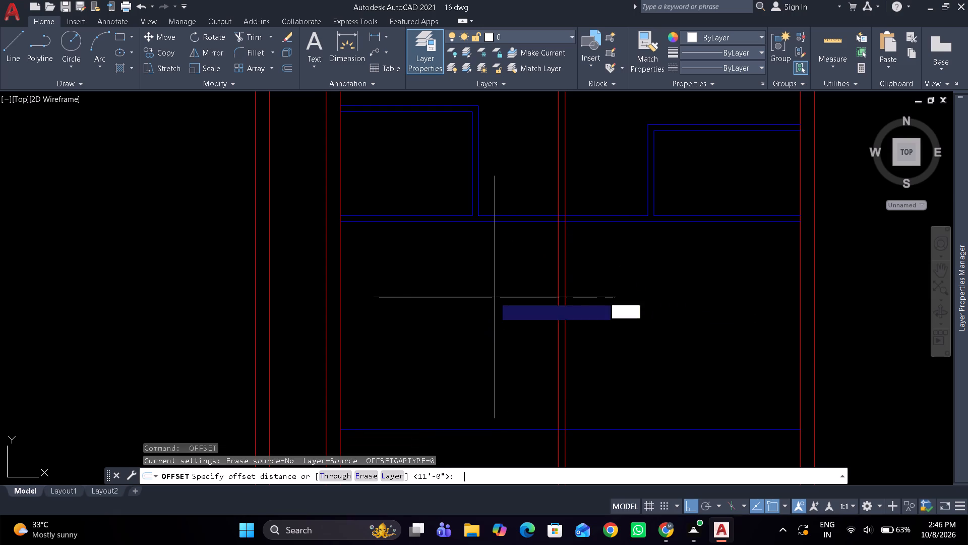
key("4")
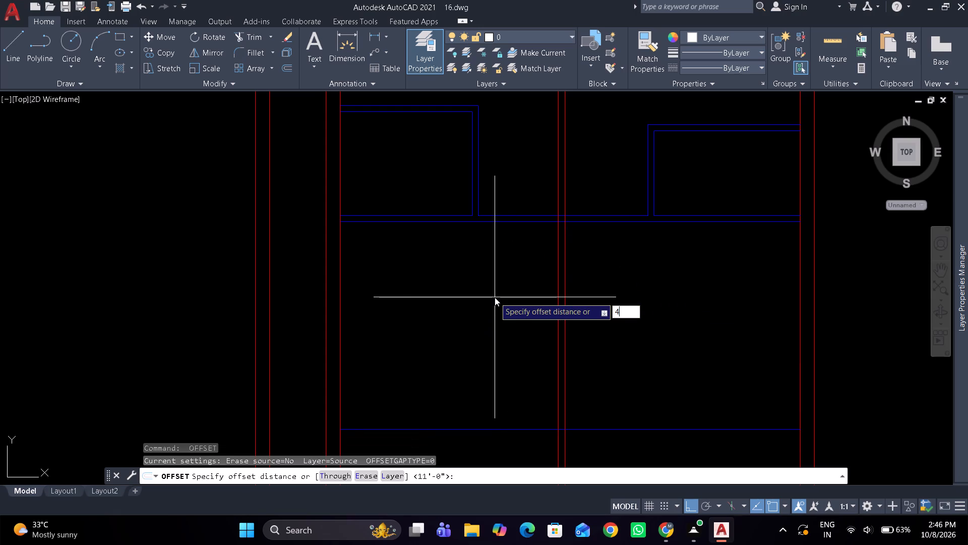
key("BackSpace")
type("9\"")
key("Return")
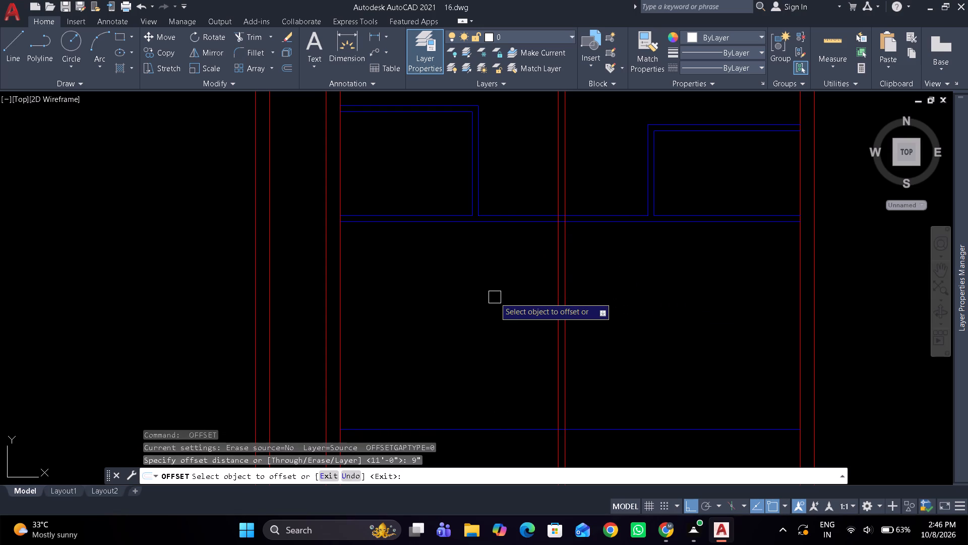
left_click(482, 429)
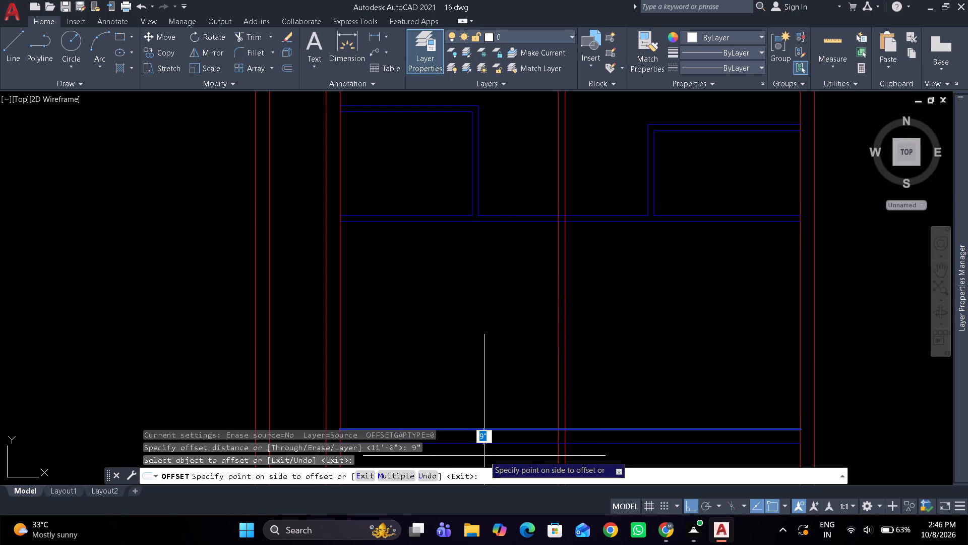
middle_click_drag(485, 456, 497, 316)
left_click(496, 346)
key("space")
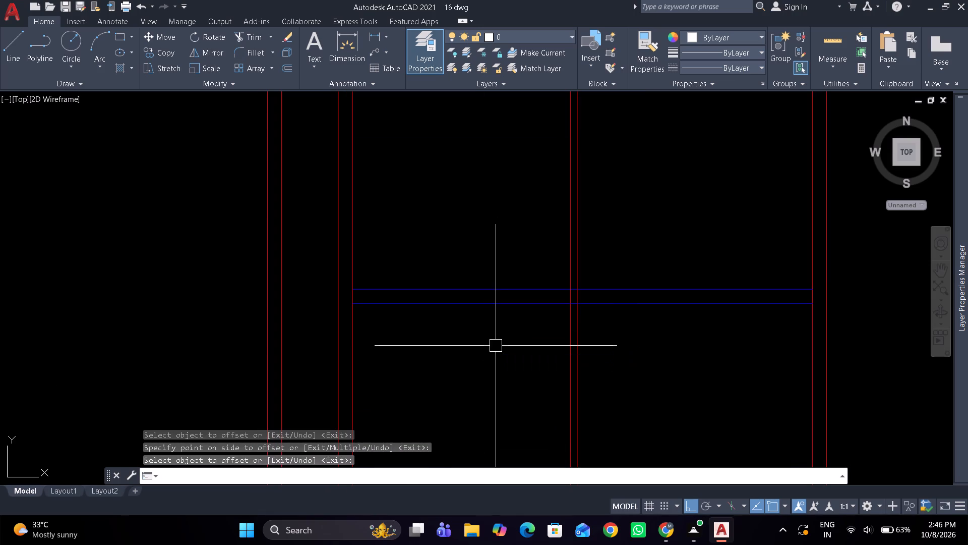
Match the two new vertical partition lines to the blue horizontal inner wall line's properties.
type("ma")
key("space")
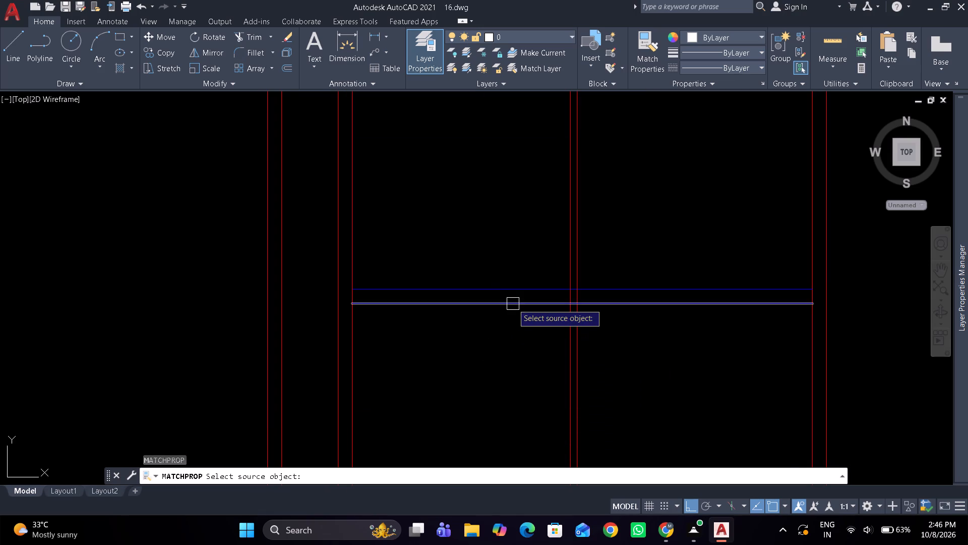
left_click(513, 304)
key("space")
key("space")
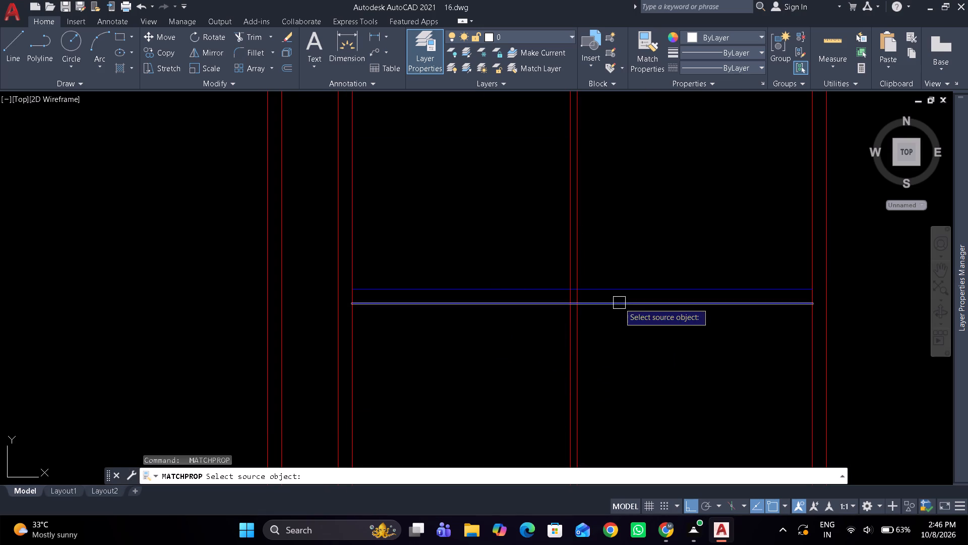
left_click(619, 303)
left_click_drag(603, 262, 577, 258)
left_click(544, 249)
key("space")
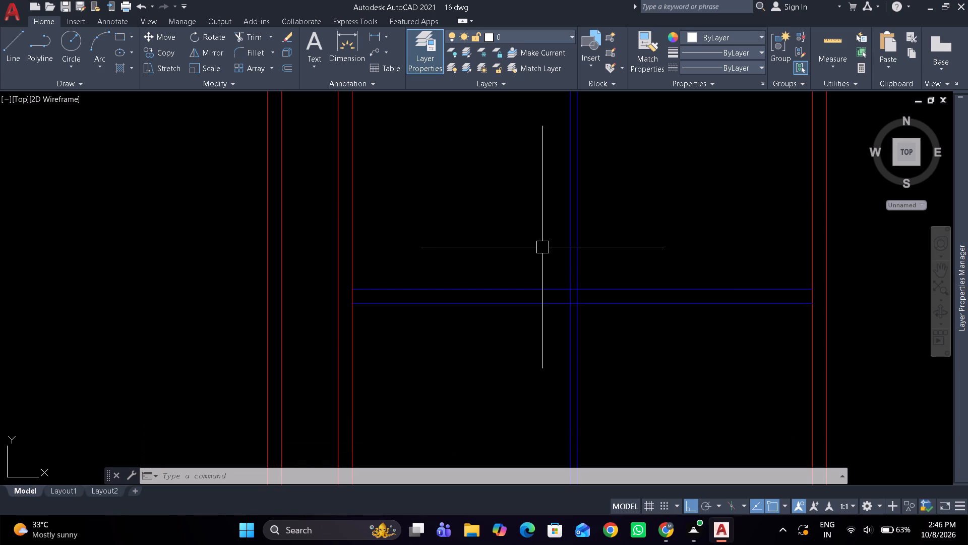
Trim the new partition above the small rooms' base wall and open that wall's lower line between the partition lines.
scroll(541, 247, "down", 2)
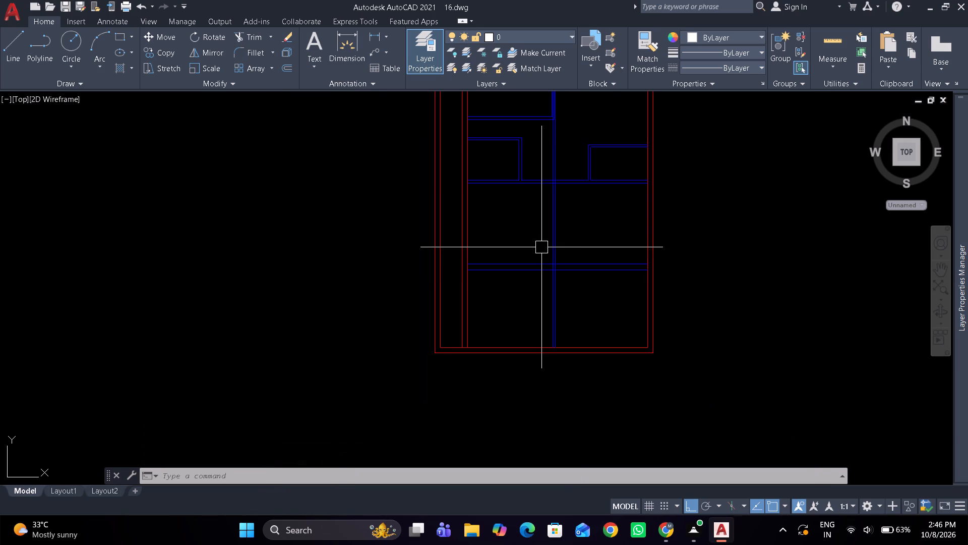
scroll(541, 247, "up", 3)
middle_click(541, 247)
scroll(541, 247, "down", 1)
middle_click_drag(541, 248, 543, 284)
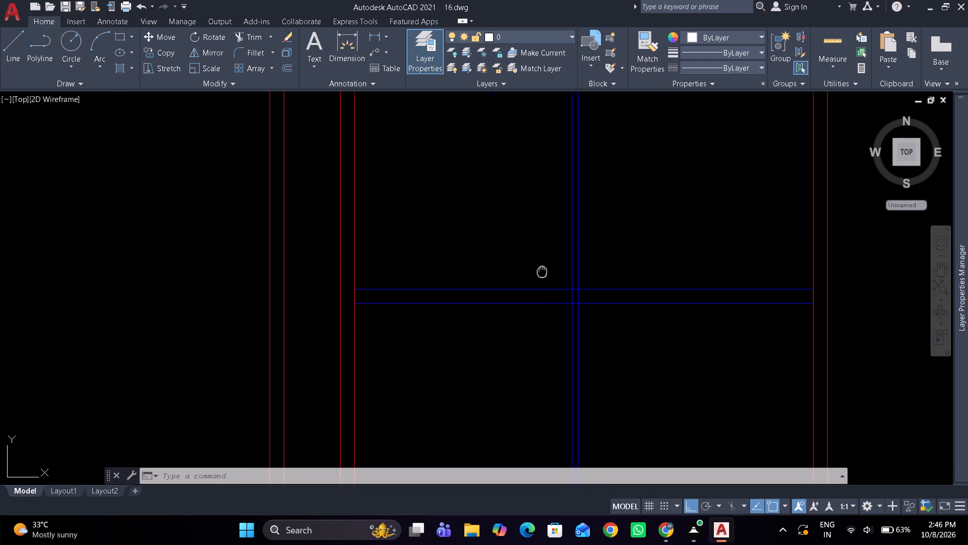
middle_click_drag(543, 284, 553, 354)
scroll(591, 198, "up", 2)
key("t")
key("r")
key("space")
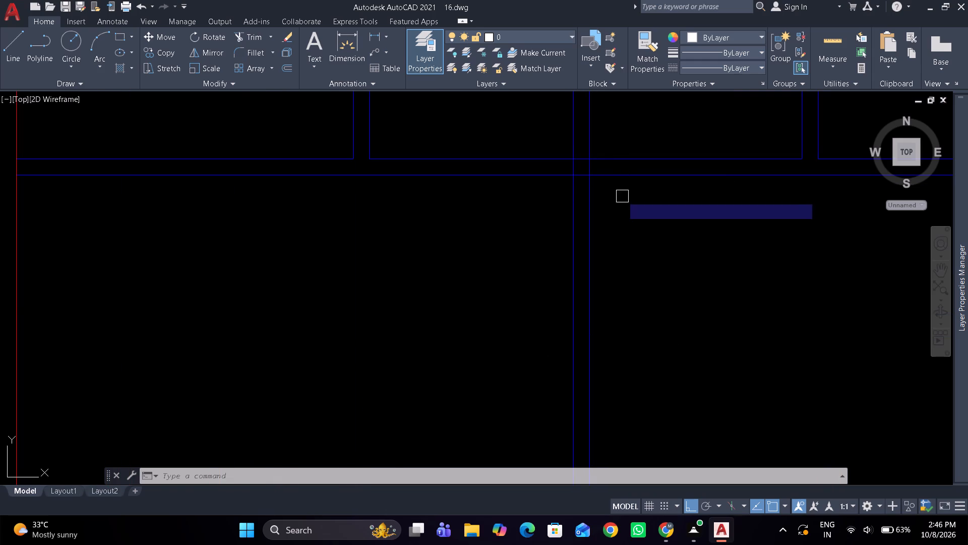
scroll(622, 196, "up", 2)
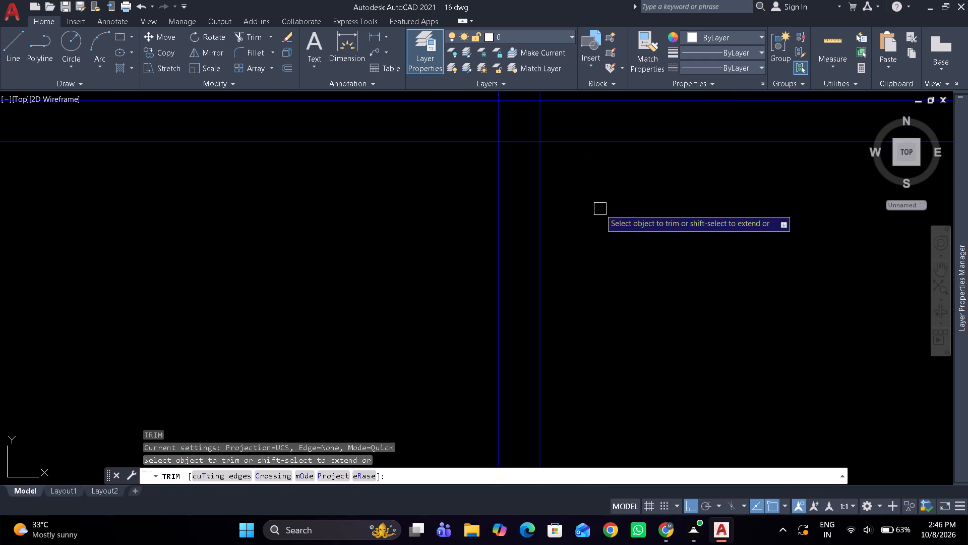
middle_click(600, 186)
middle_click_drag(604, 215, 603, 201)
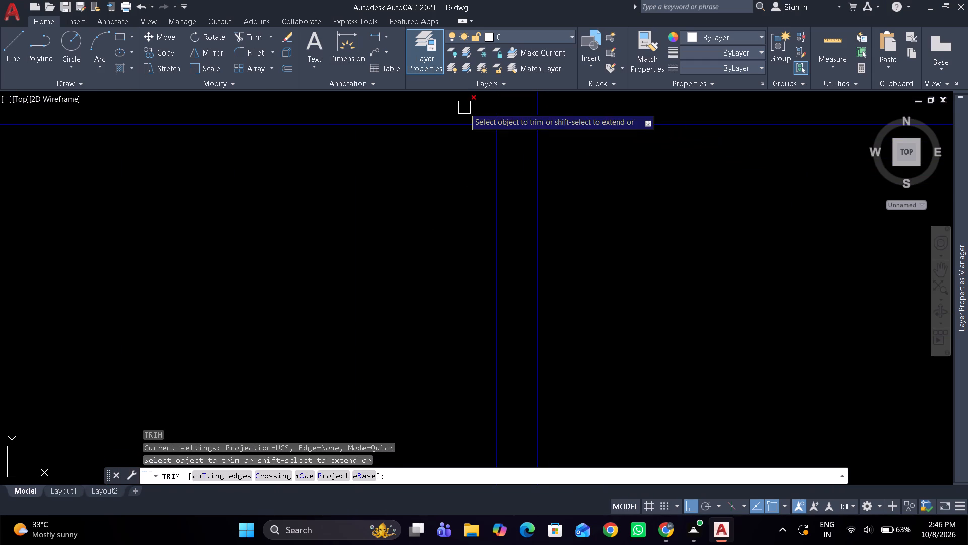
left_click_drag(464, 107, 585, 100)
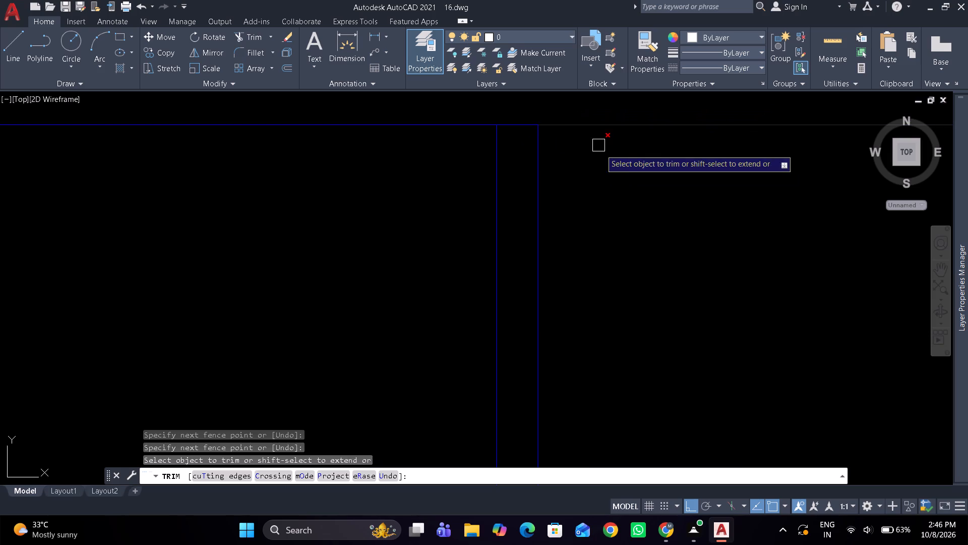
scroll(604, 163, "down", 3)
scroll(593, 167, "up", 2)
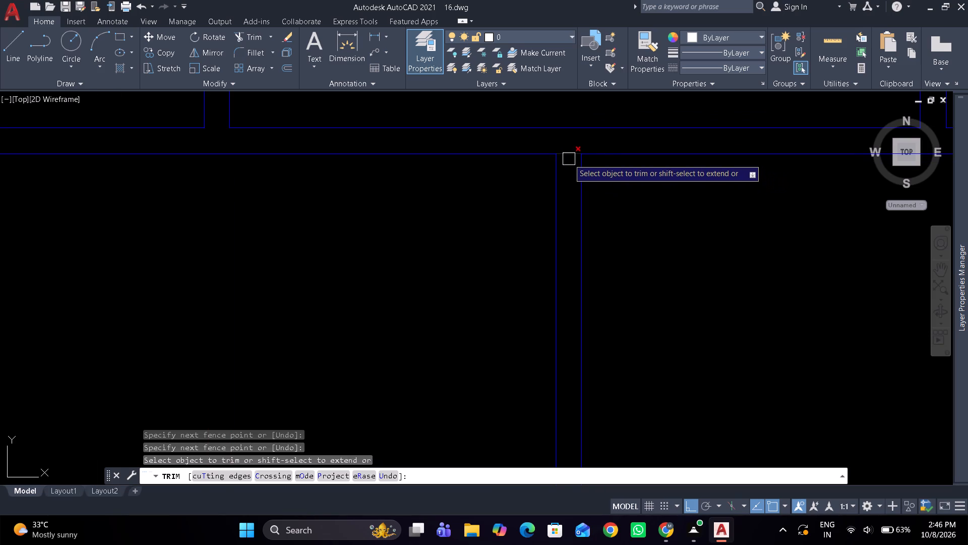
left_click(569, 156)
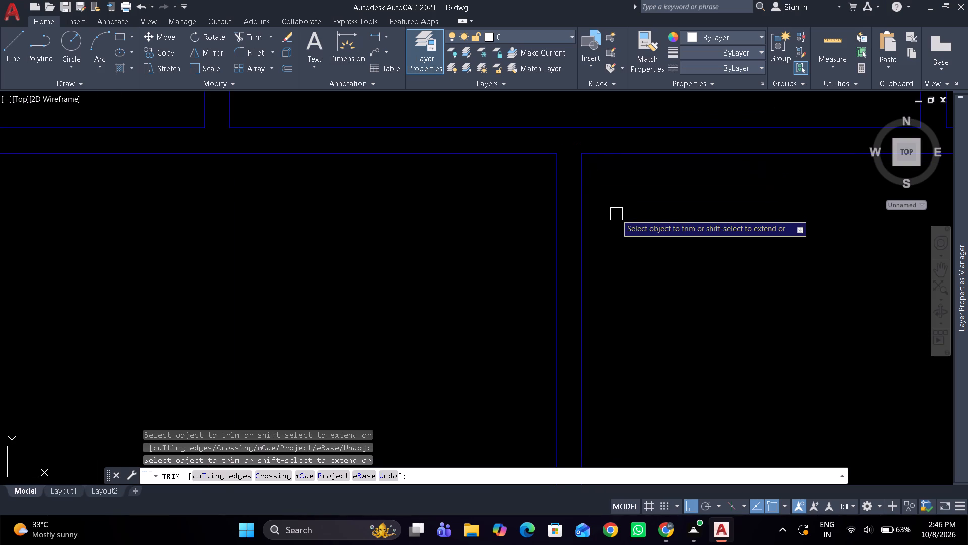
Trim the 9" lower wall beyond the partition and the partition below that wall to form a corner.
scroll(616, 214, "down", 5)
scroll(632, 270, "up", 2)
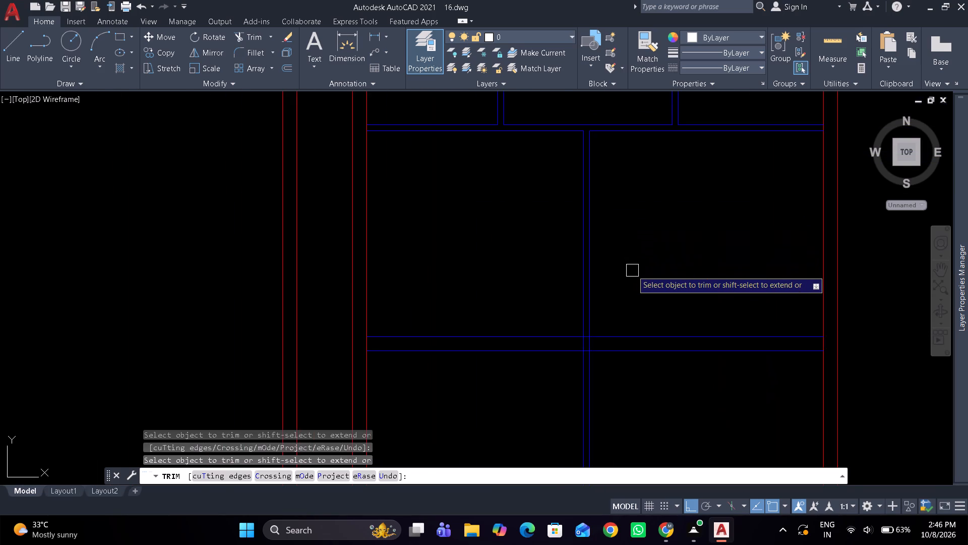
scroll(632, 270, "up", 1)
middle_click_drag(632, 270, 571, 282)
scroll(570, 294, "down", 1)
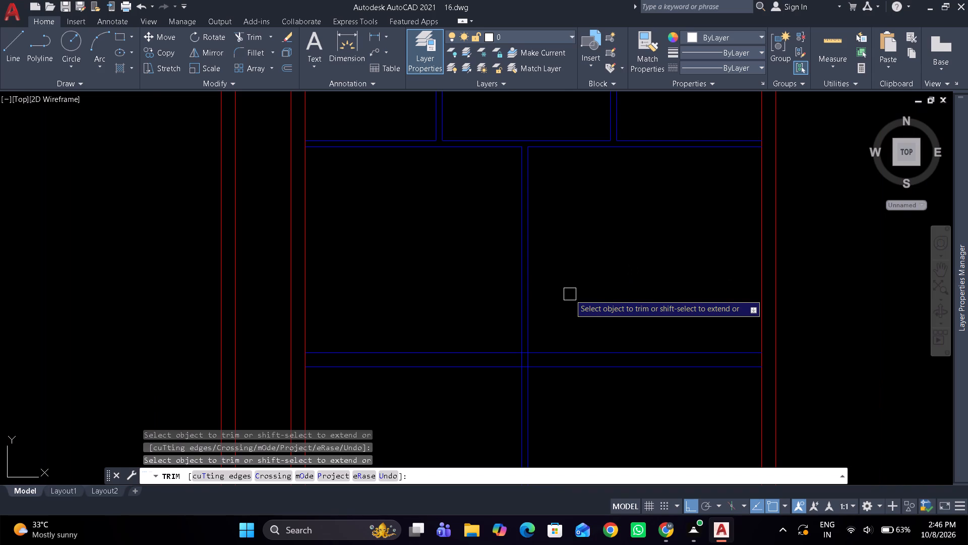
left_click_drag(569, 310, 490, 424)
key("space")
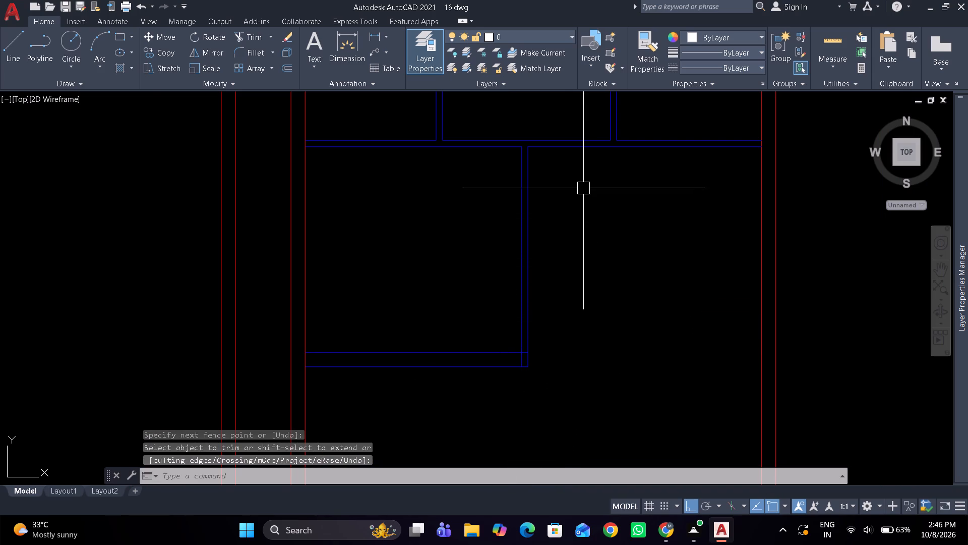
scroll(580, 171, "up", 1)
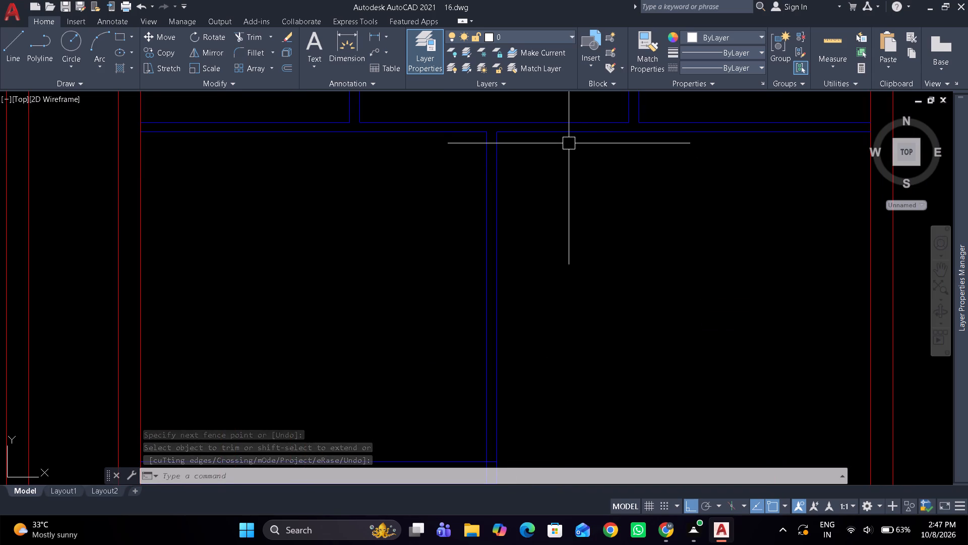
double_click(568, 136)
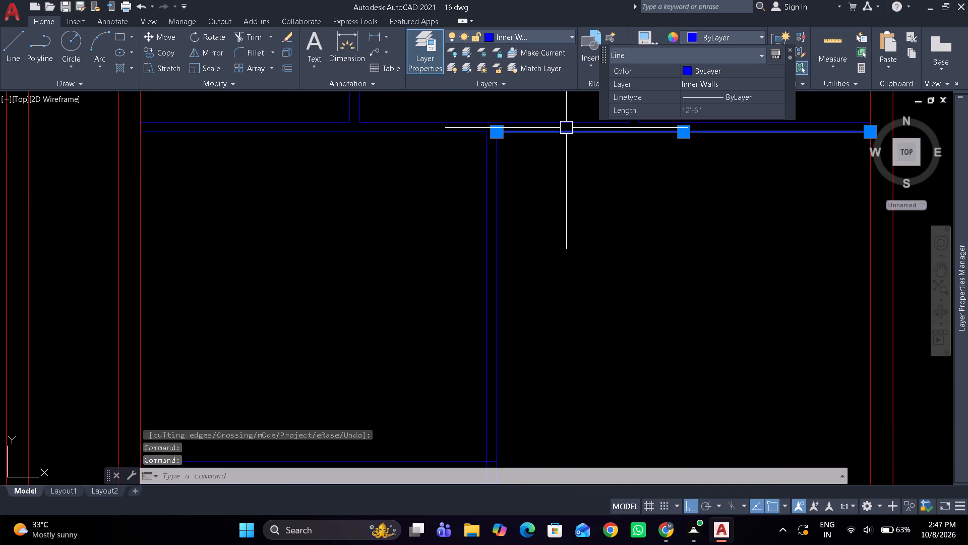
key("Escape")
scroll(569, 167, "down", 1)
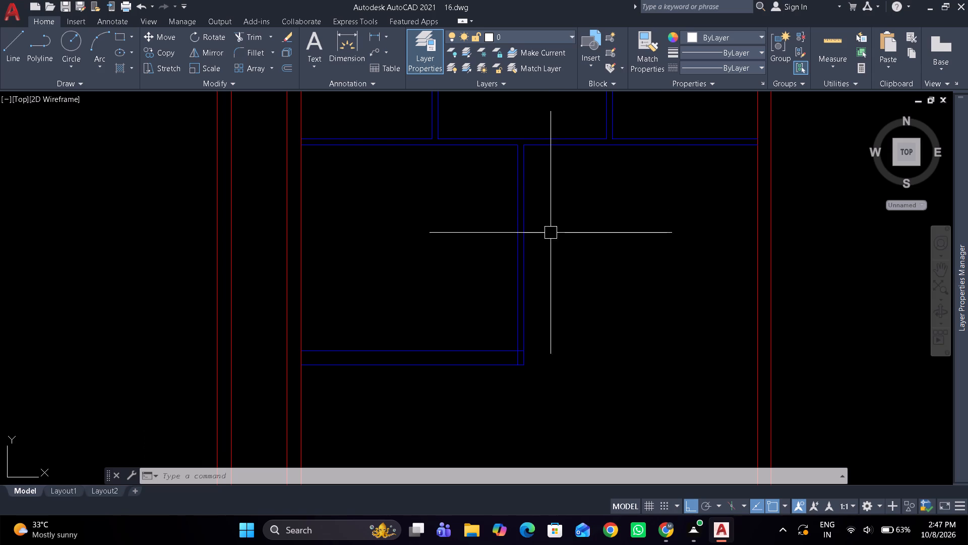
Offset the upper wall line of the room beside the partition 18' downward.
middle_click_drag(561, 238, 498, 222)
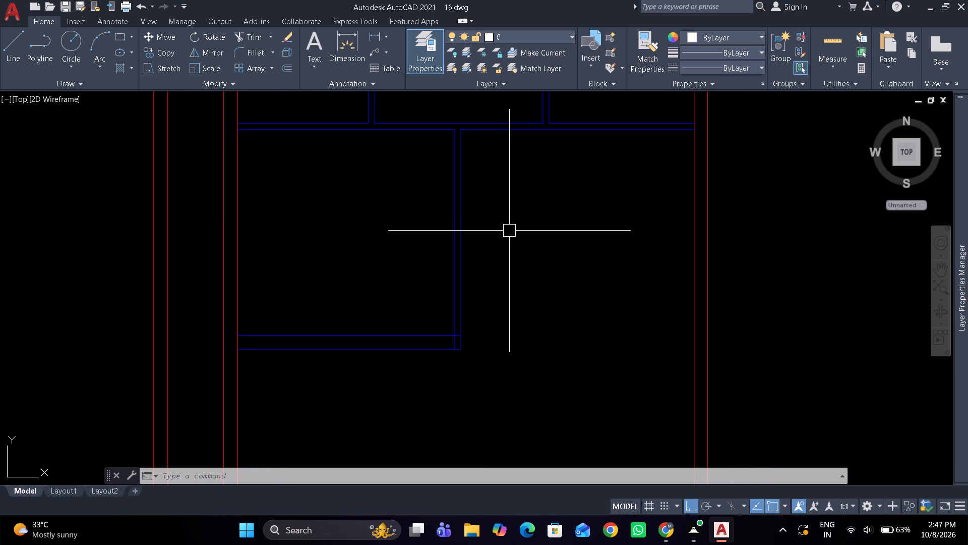
type("o")
key("space")
type("18'")
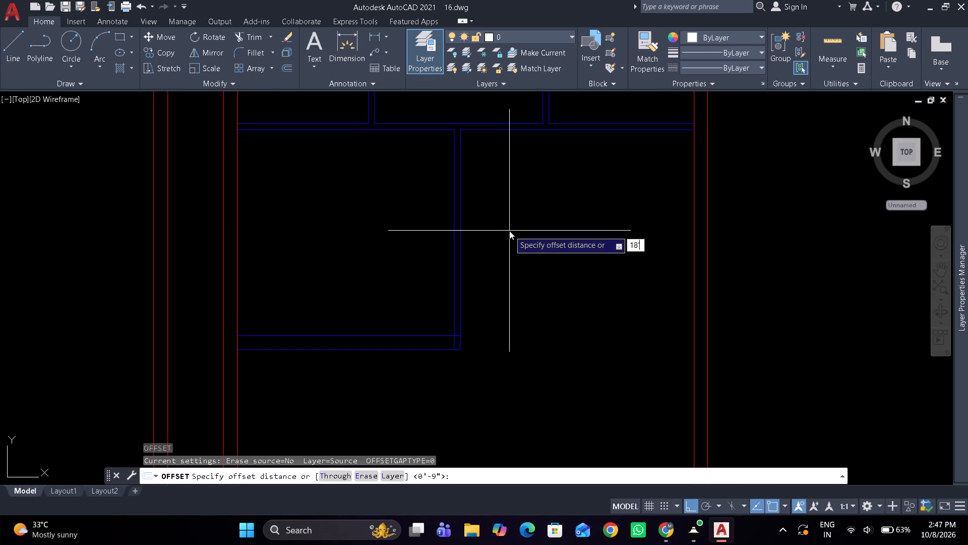
key("space")
left_click(565, 134)
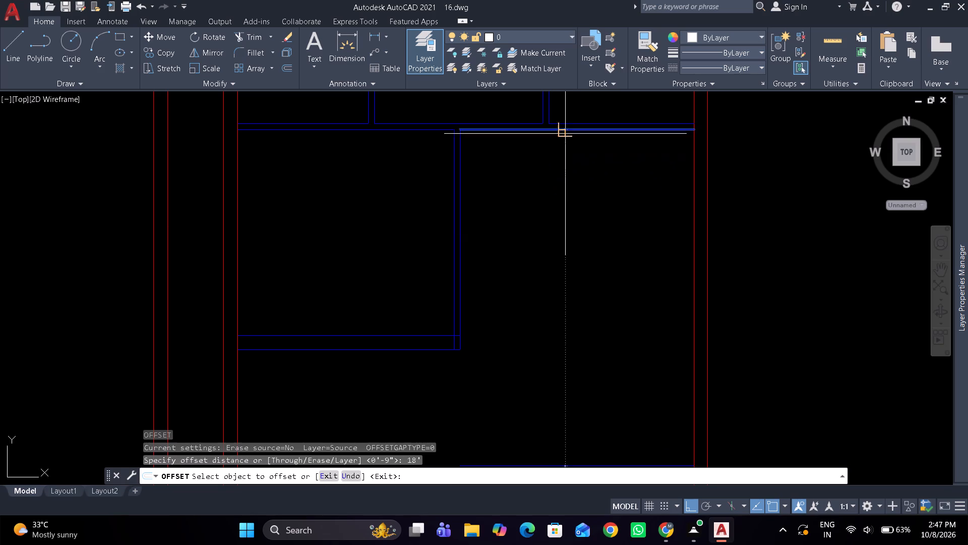
scroll(561, 200, "down", 2)
left_click(568, 248)
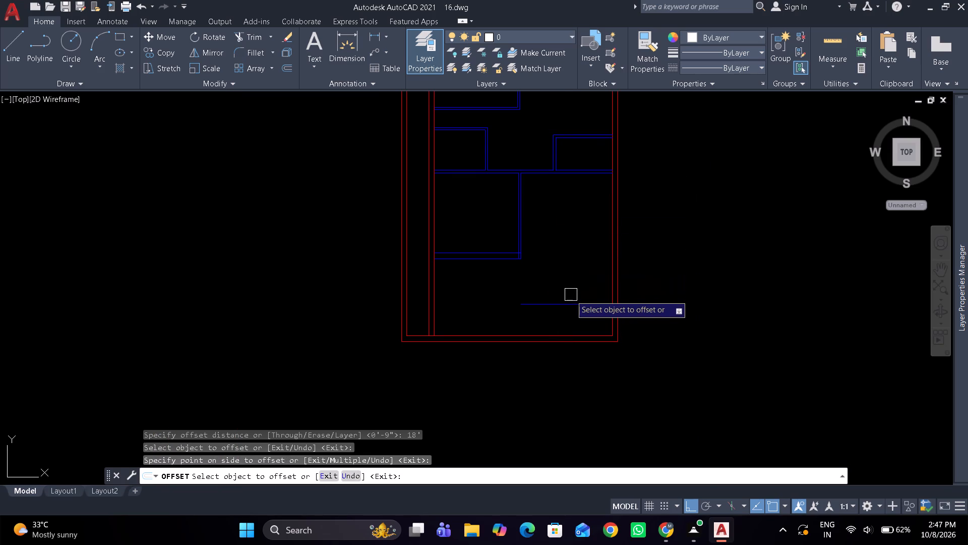
scroll(571, 308, "up", 3)
key("space")
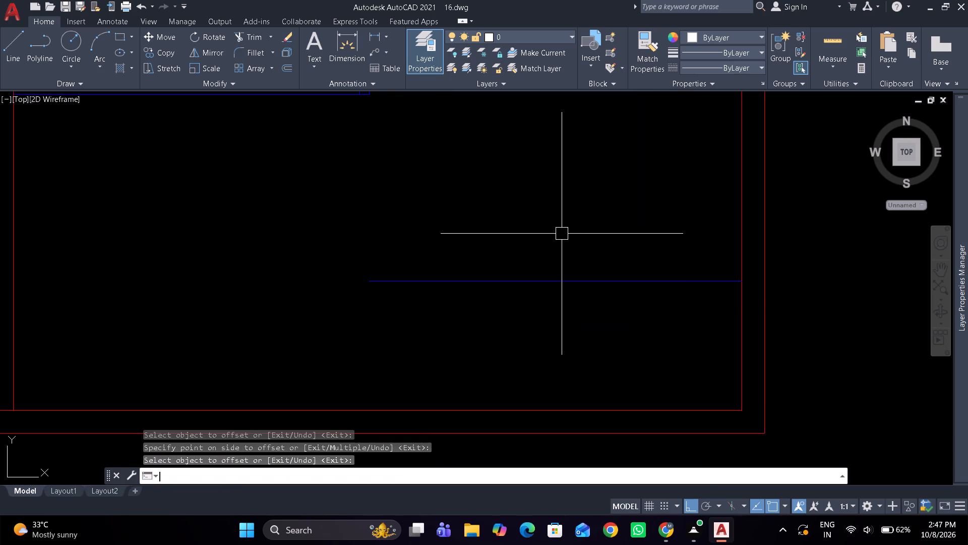
Offset the new horizontal line 9" downward to give that wall its thickness.
key("space")
type("9")
key("shift+quotedbl")
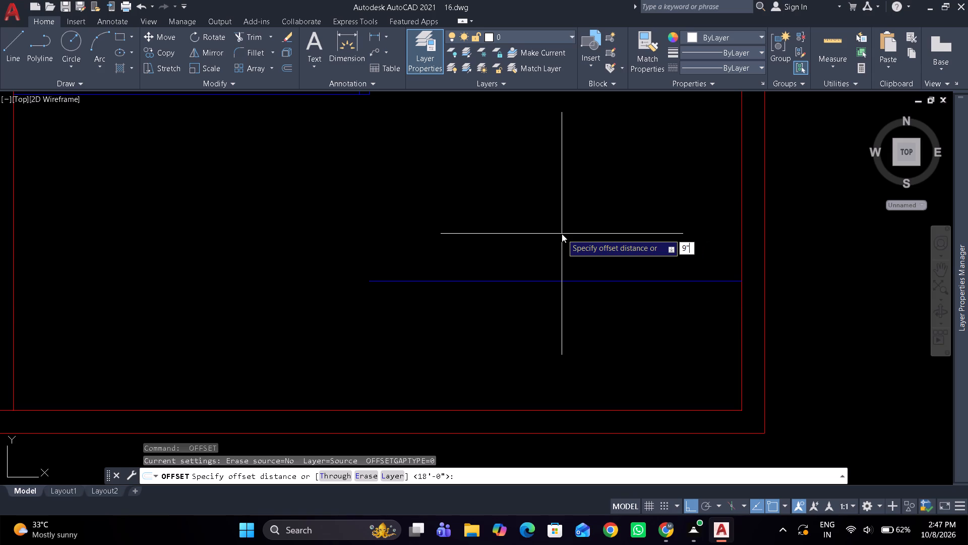
key("space")
left_click(562, 291)
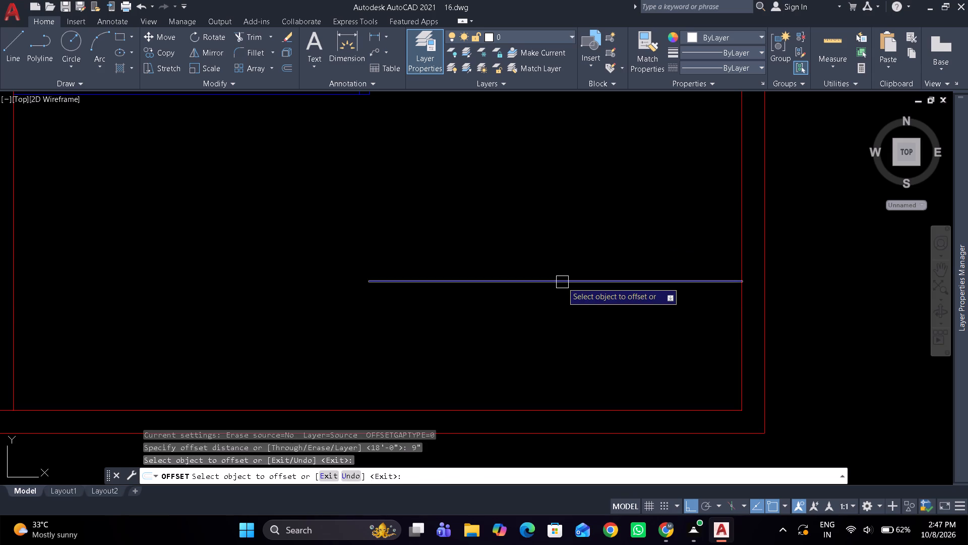
left_click_drag(562, 282, 562, 296)
left_click(550, 348)
key("space")
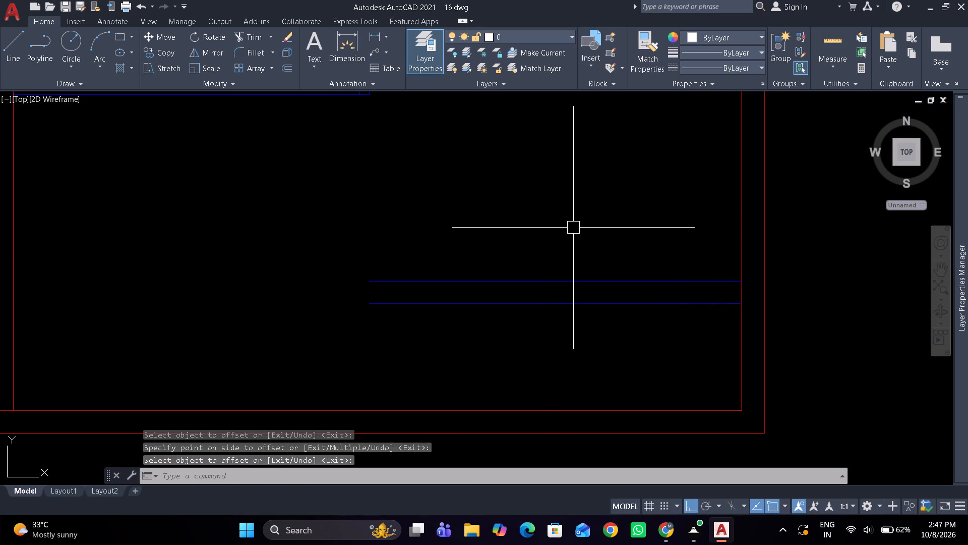
Offset the lower line of the new 9" wall 5'4" downward, past the bottom outer wall.
key("space")
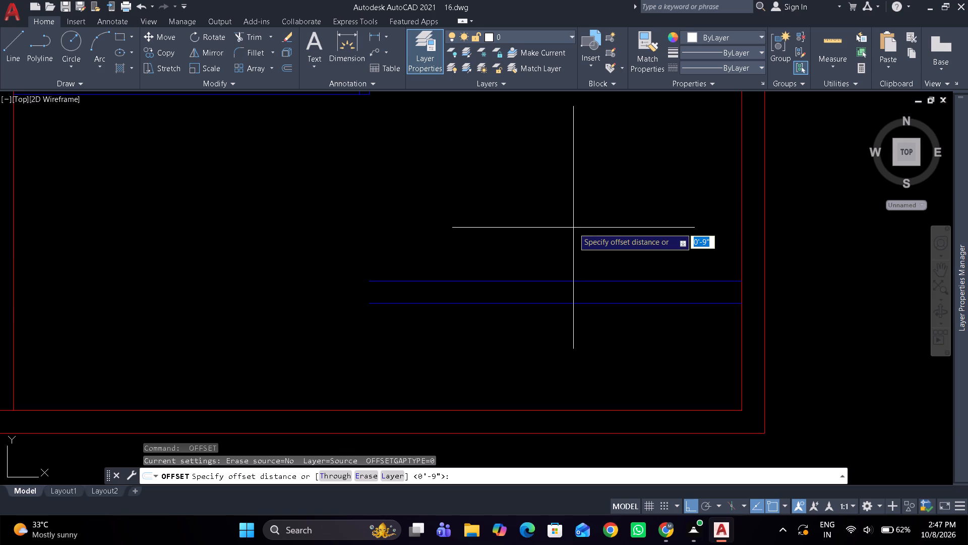
type("5'")
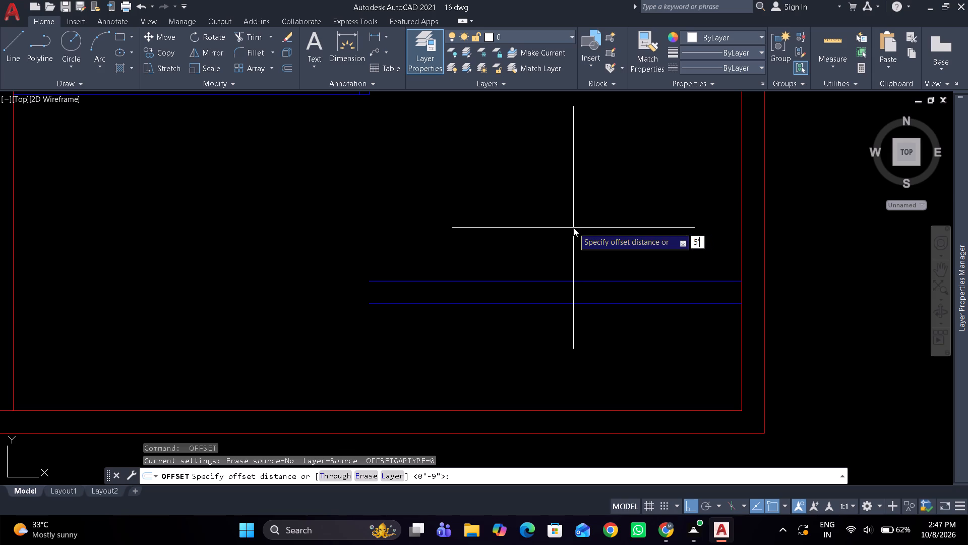
type("4\"")
key("Return")
scroll(570, 230, "down", 2)
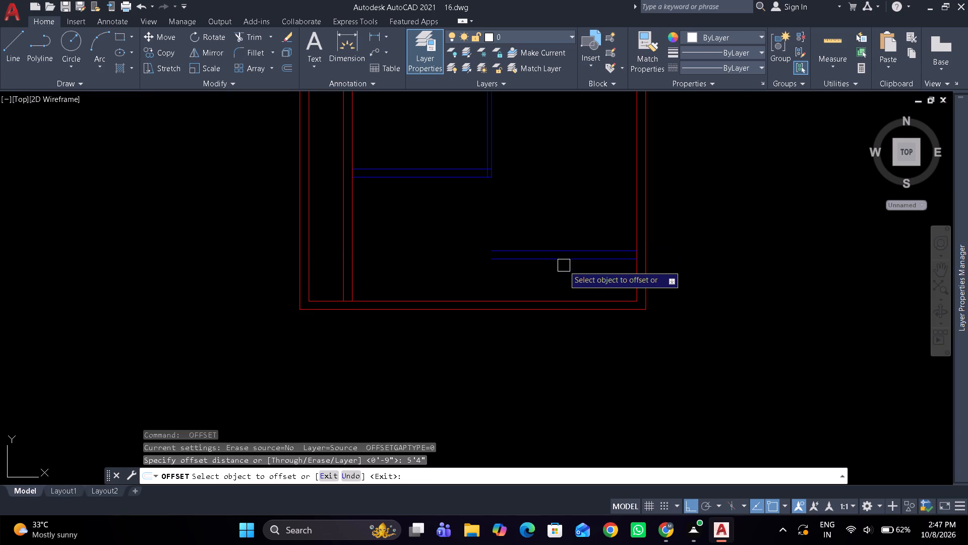
left_click(563, 262)
left_click(550, 410)
key("space")
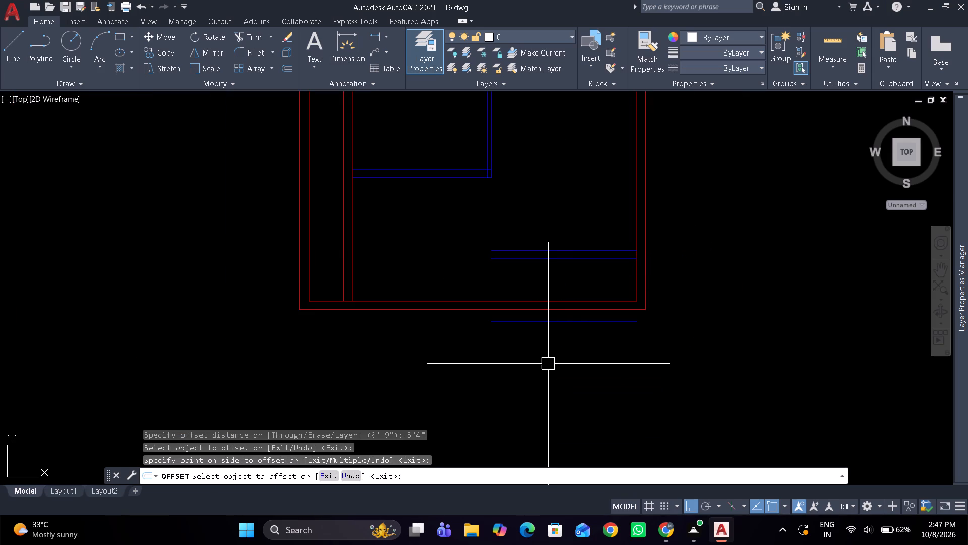
Offset the lowest line 9" downward to form the new bottom outer wall's thickness.
key("space")
type("9\"")
key("Return")
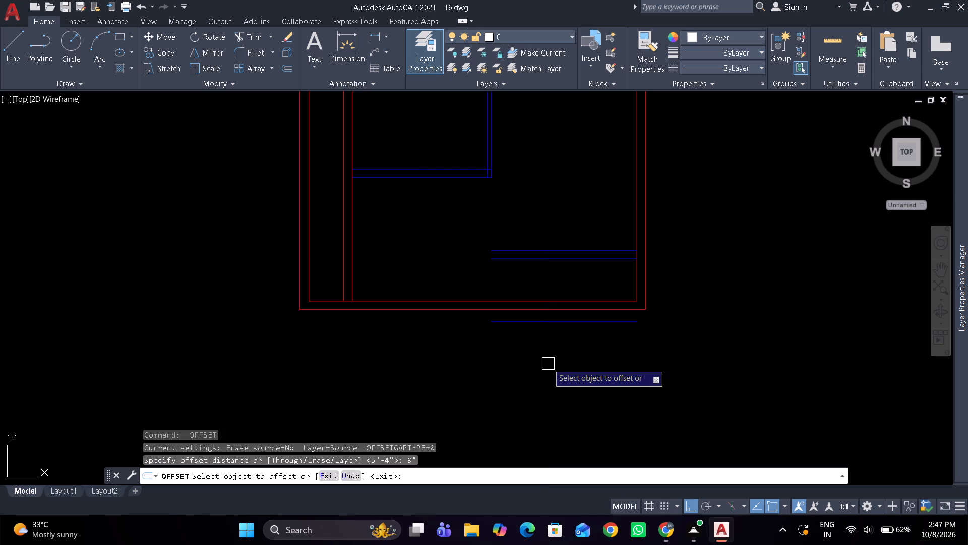
left_click_drag(562, 322, 562, 328)
left_click(558, 376)
key("space")
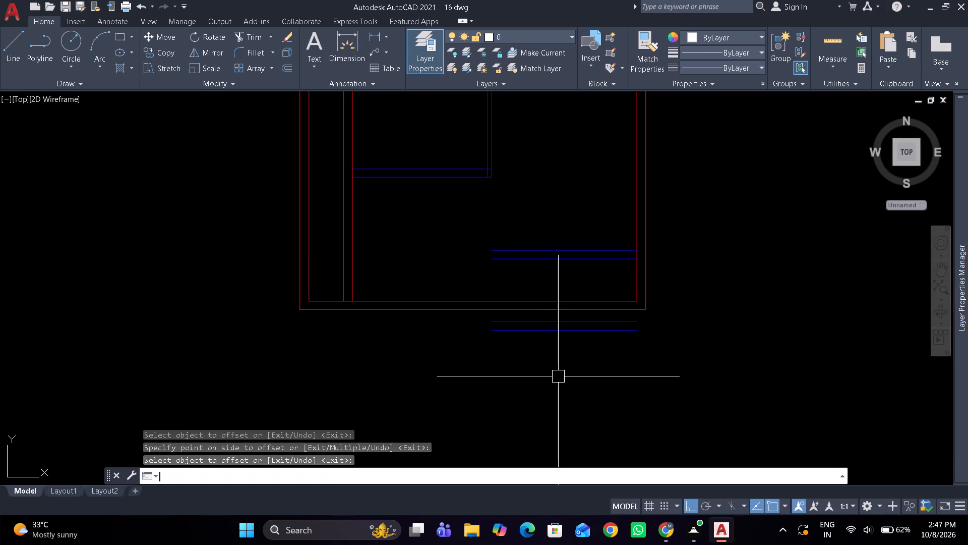
Match the four new horizontal lines to the red outer wall line's properties.
type("ma")
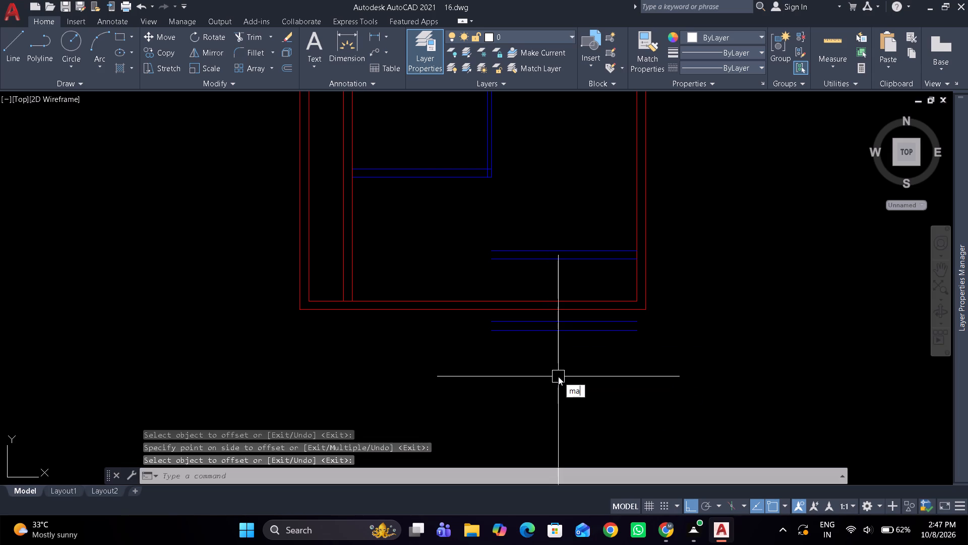
key("space")
left_click(561, 307)
left_click(561, 322)
left_click(560, 332)
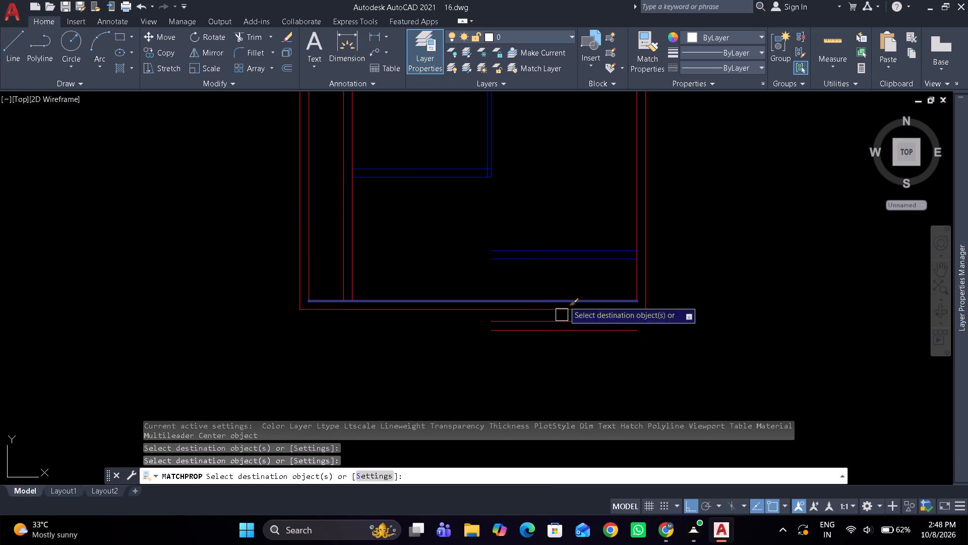
left_click_drag(567, 274, 565, 258)
left_click(559, 237)
key("space")
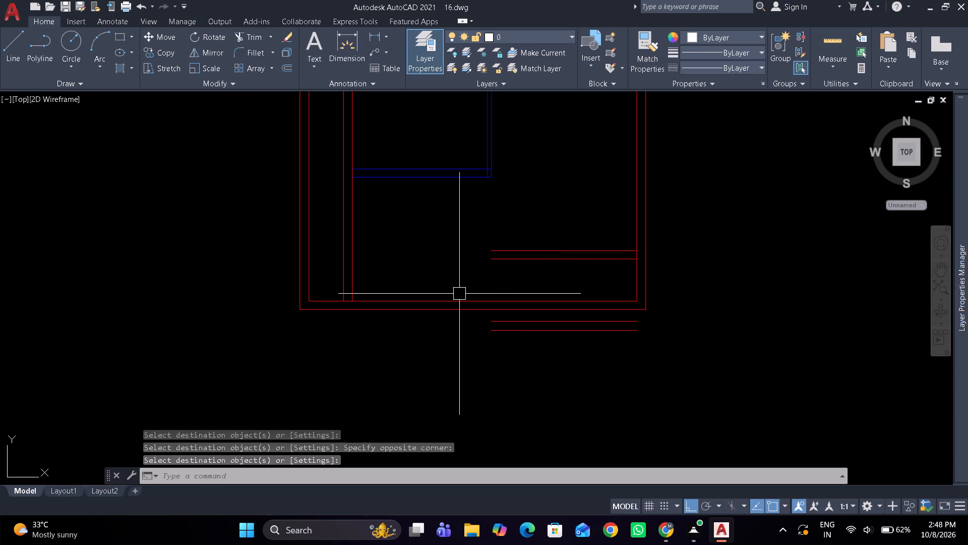
Erase the two lines of the old bottom outer wall.
left_click_drag(459, 294, 455, 300)
left_click(440, 331)
type("e")
key("space")
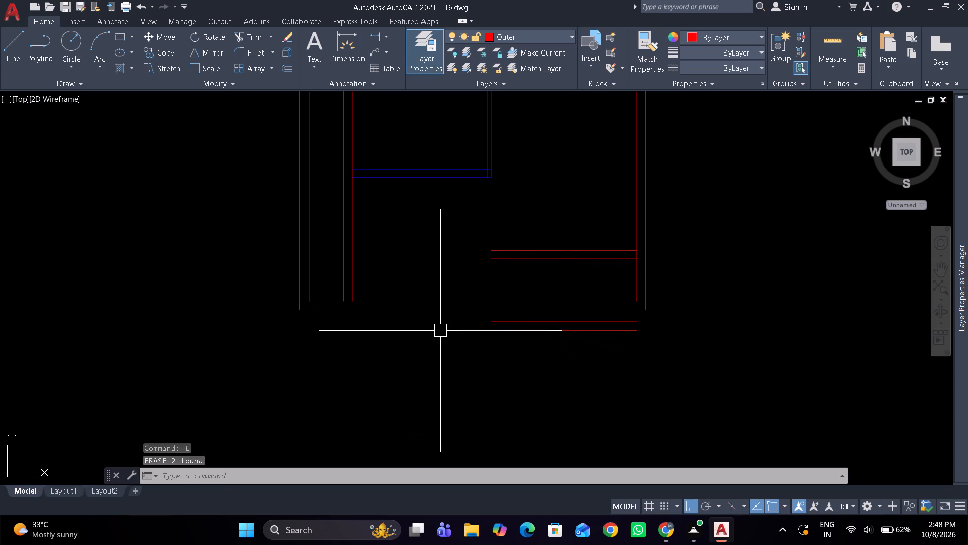
Fillet both lines of the new bottom wall to the left and right outer wall lines, forming square corners.
type("f m")
key("space")
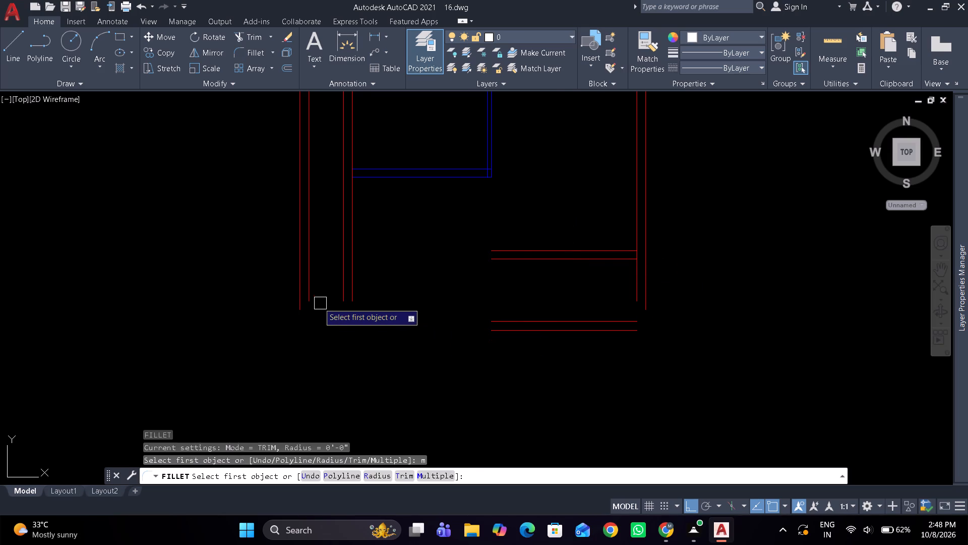
left_click_drag(310, 297, 332, 296)
left_click_drag(500, 318, 506, 318)
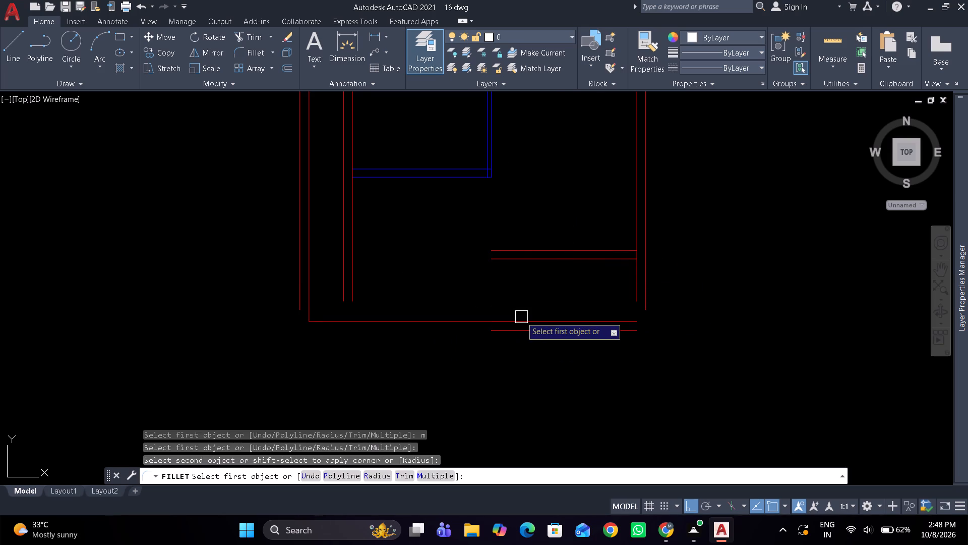
left_click_drag(523, 318, 529, 317)
left_click(631, 292)
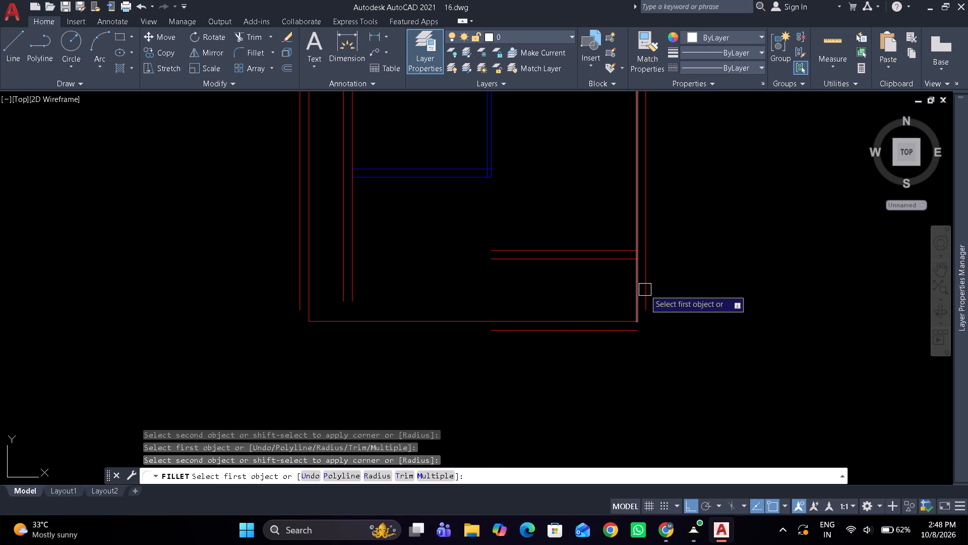
left_click(646, 289)
left_click(629, 337)
left_click(626, 335)
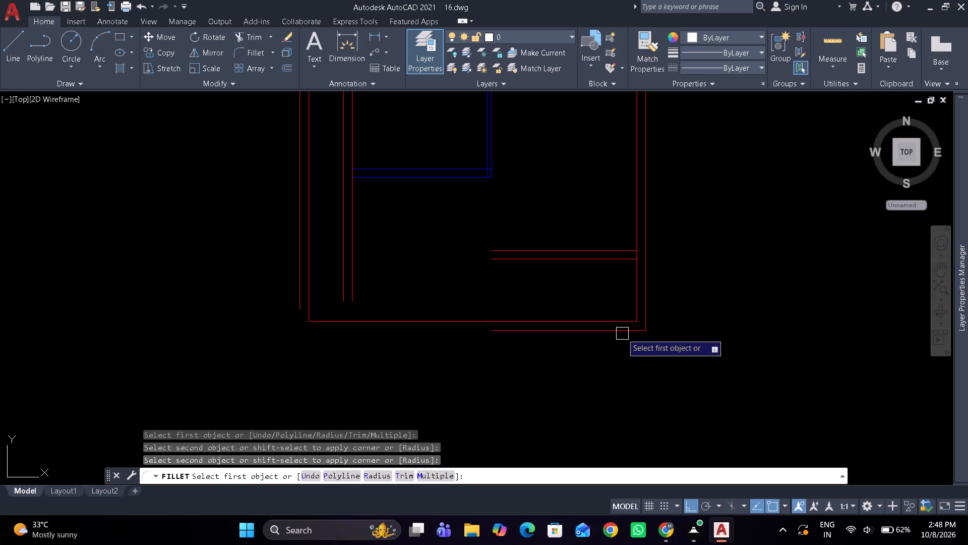
left_click(617, 334)
left_click_drag(296, 306, 291, 309)
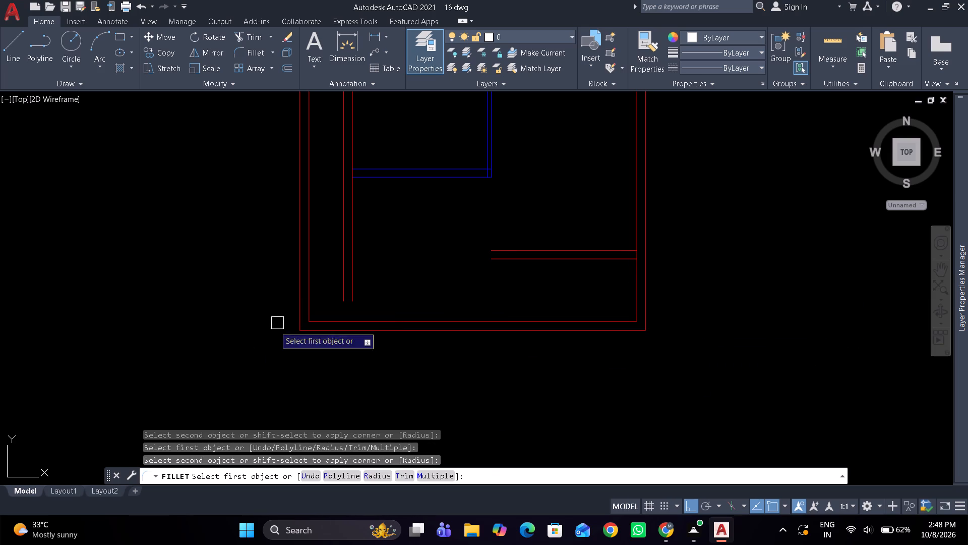
scroll(349, 290, "up", 1)
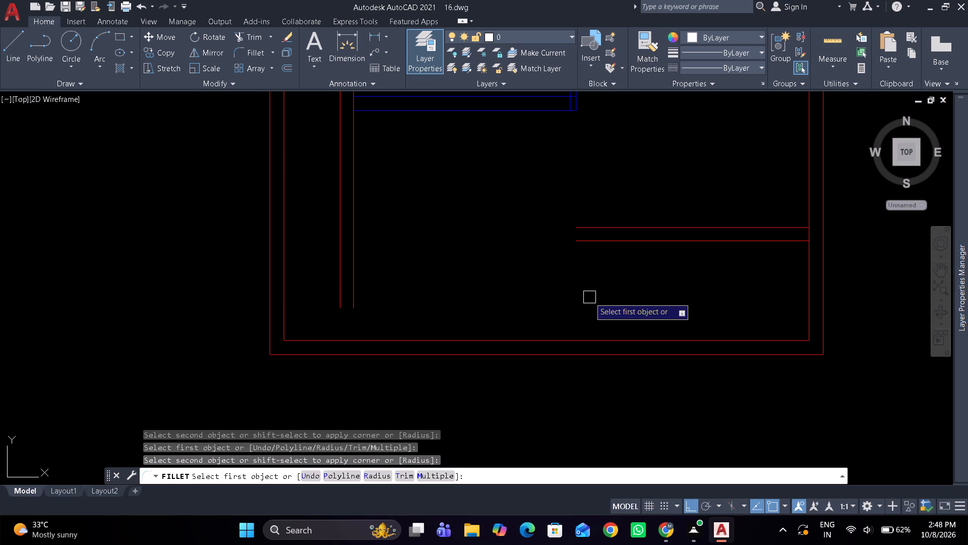
key("Escape")
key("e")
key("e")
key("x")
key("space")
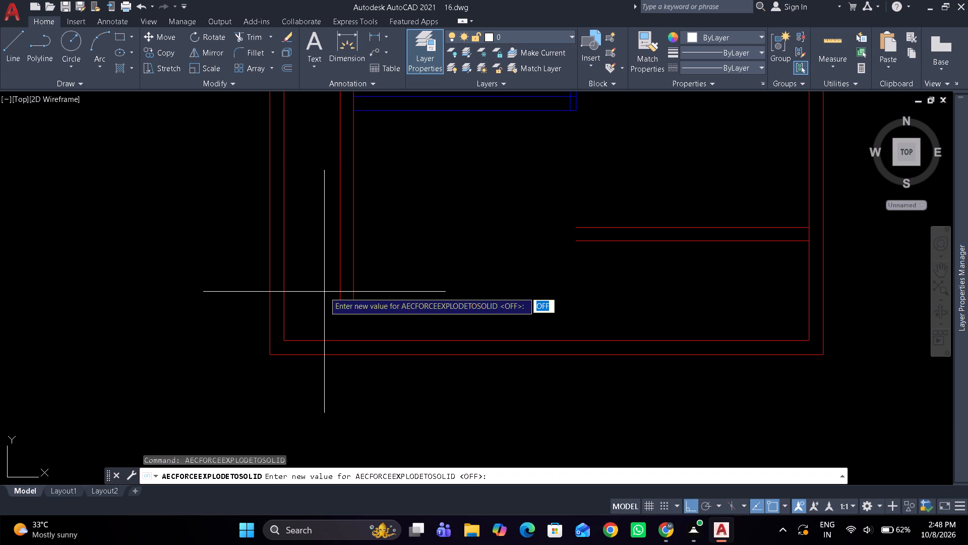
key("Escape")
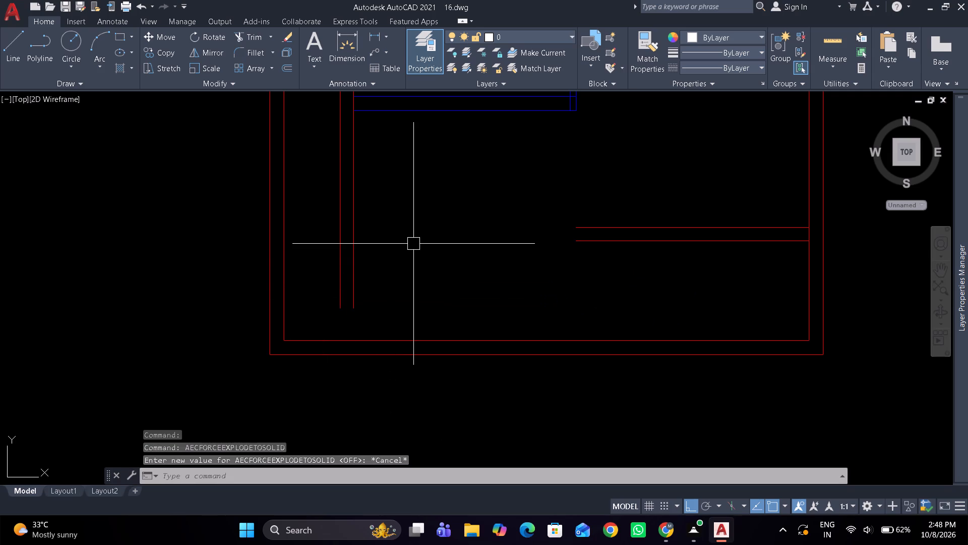
Fillet the two passage wall lines to the large left room's two bottom wall lines, forming a square corner.
type("f")
key("space")
middle_click_drag(415, 232, 424, 331)
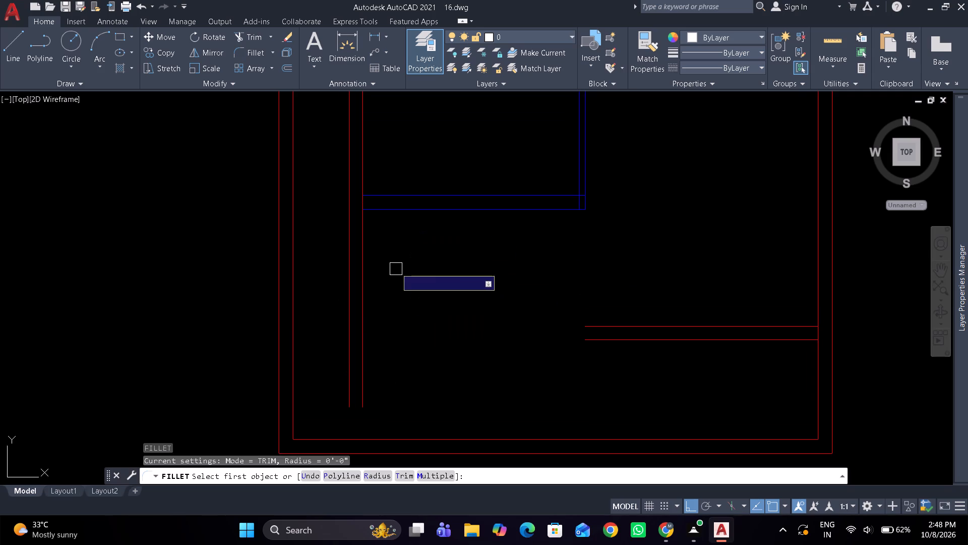
key("m")
key("space")
left_click(365, 172)
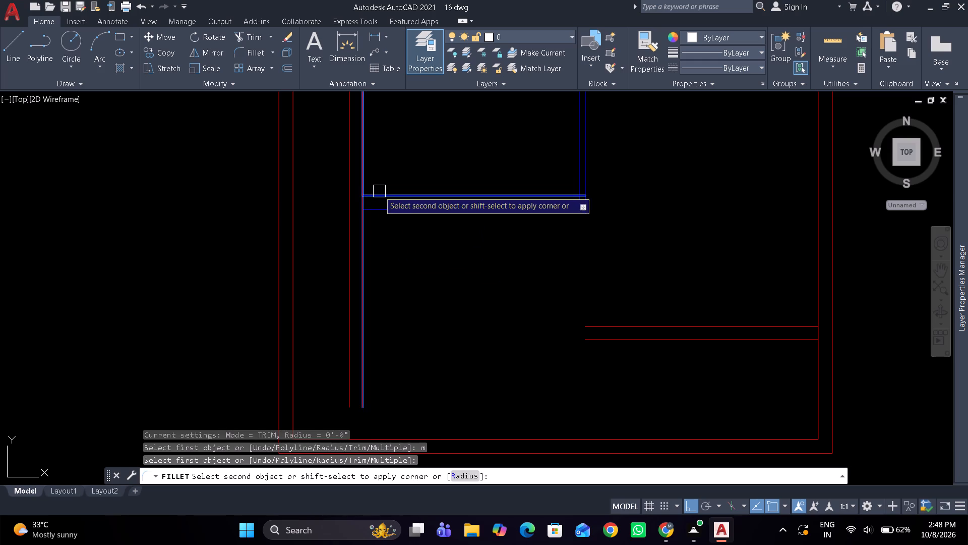
left_click(379, 191)
left_click(347, 205)
left_click(386, 210)
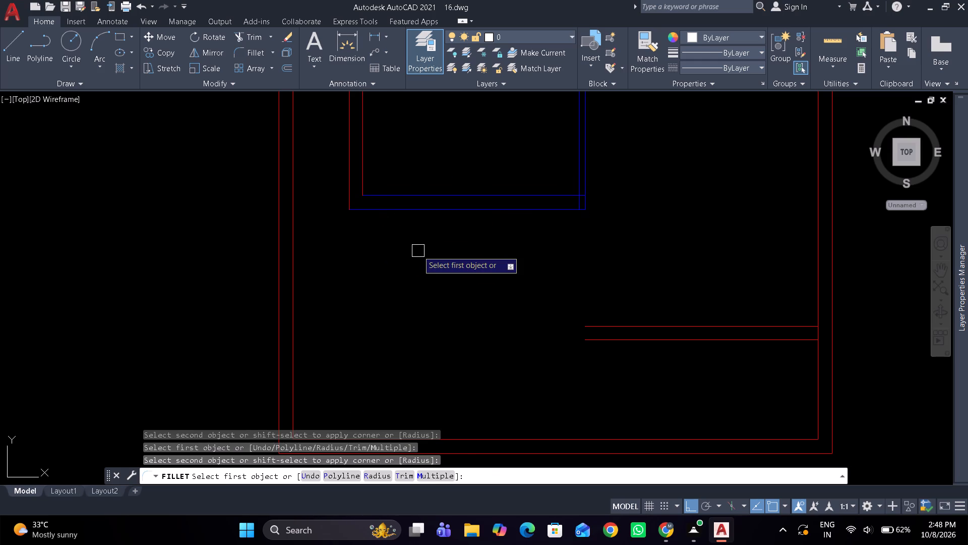
key("space")
Assign the two horizontal bottom wall lines of the large left room to the Outer Walls layer.
left_click_drag(428, 243, 417, 207)
left_click(415, 185)
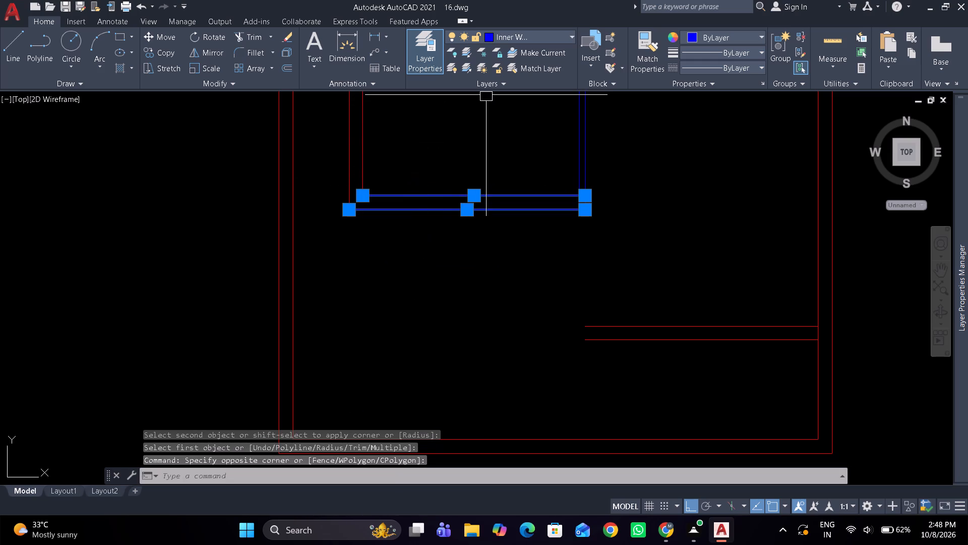
left_click(524, 33)
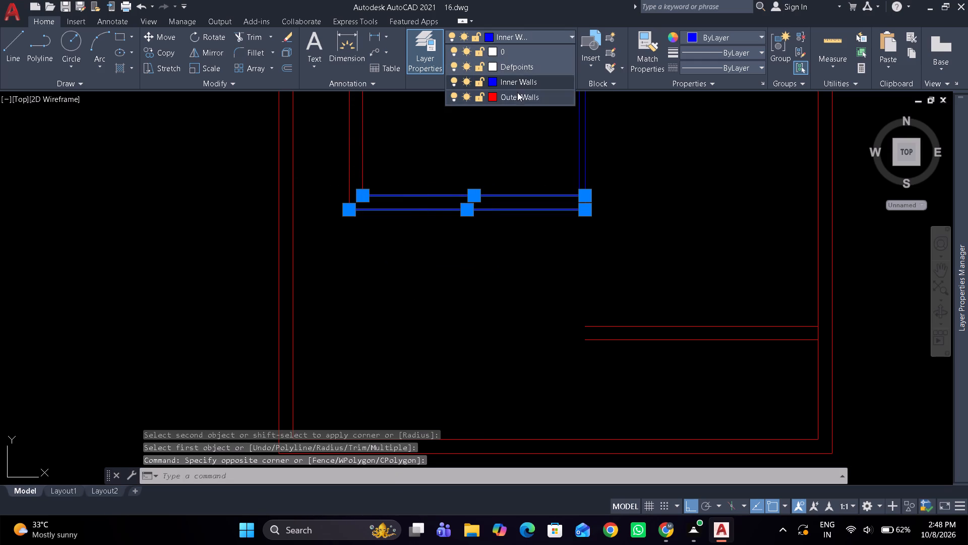
left_click(515, 99)
key("Escape")
Trim the two blue partition line segments lying between the left room's two bottom wall lines.
middle_click_drag(613, 189, 609, 245)
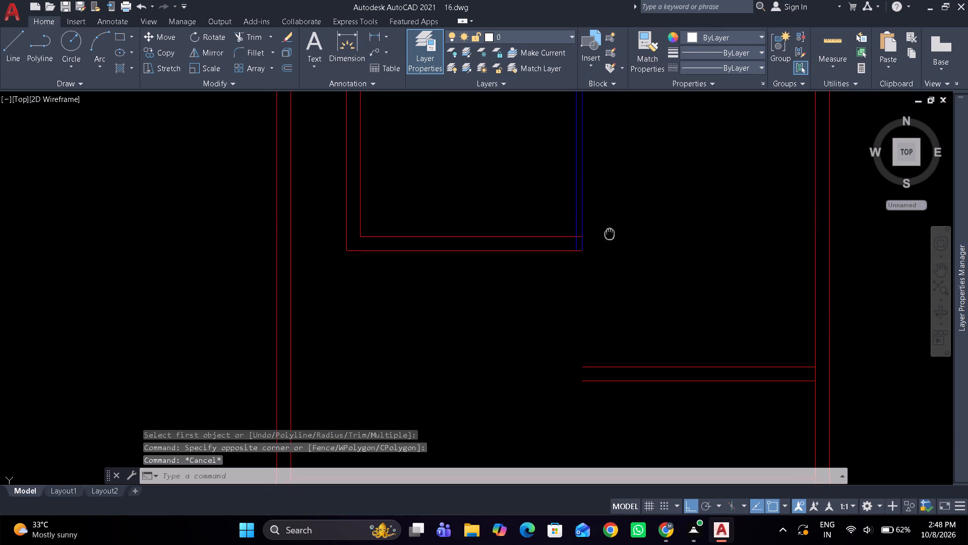
middle_click_drag(609, 245, 607, 255)
key("t")
key("r")
key("space")
scroll(586, 253, "up", 3)
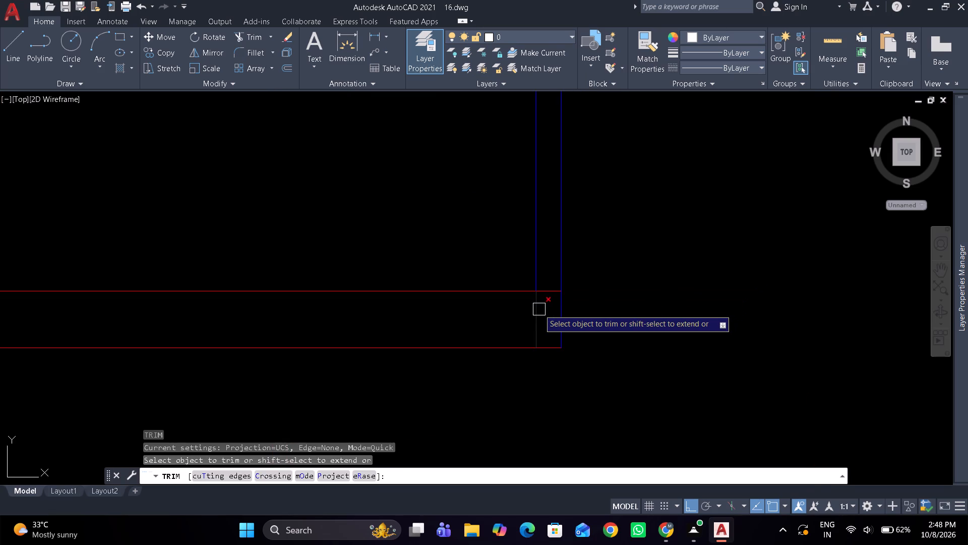
left_click(539, 309)
left_click(556, 309)
key("space")
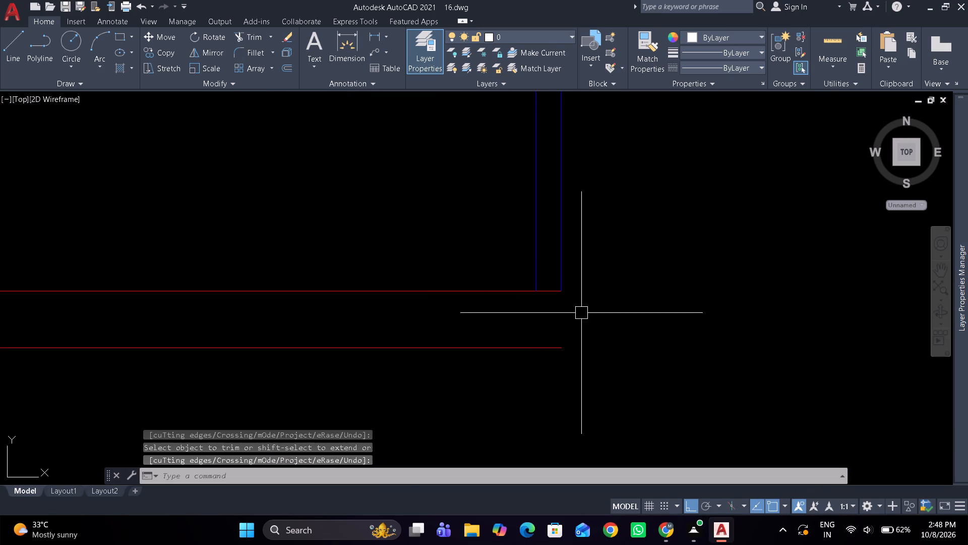
Draw a vertical line closing the right end of the left room's bottom wall and assign it to the Outer Walls layer.
key("l")
key("space")
left_click_drag(554, 343, 554, 329)
left_click(561, 284)
key("space")
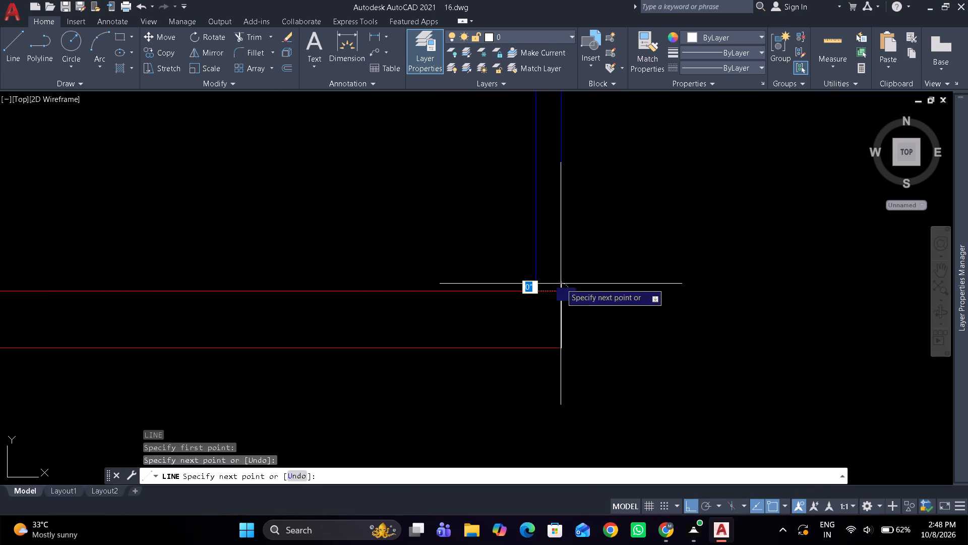
left_click(560, 306)
left_click_drag(560, 32, 559, 37)
left_click(537, 96)
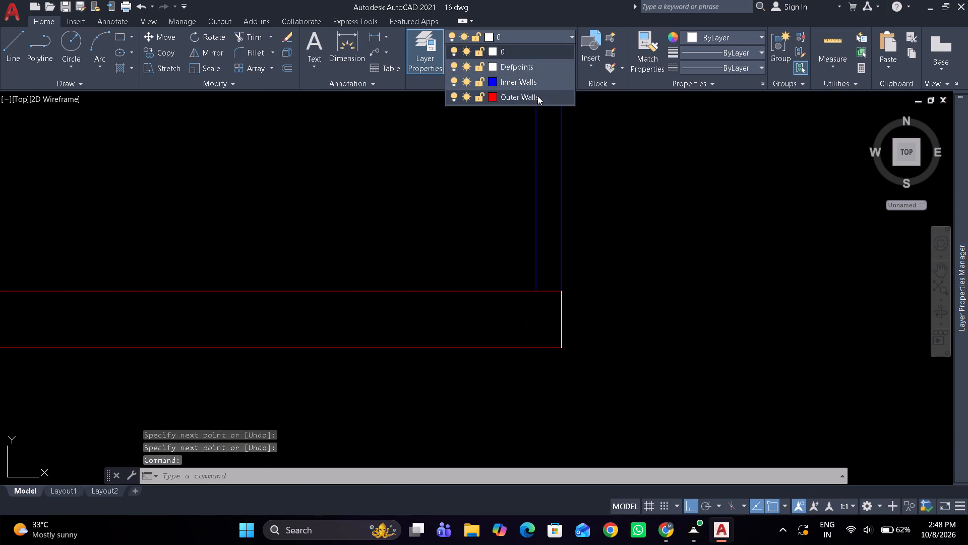
key("Escape")
Measure the vertical distance from the short lower-right wall to the blue inner wall above it.
scroll(599, 261, "down", 3)
middle_click_drag(542, 213, 499, 194)
middle_click_drag(536, 249, 537, 244)
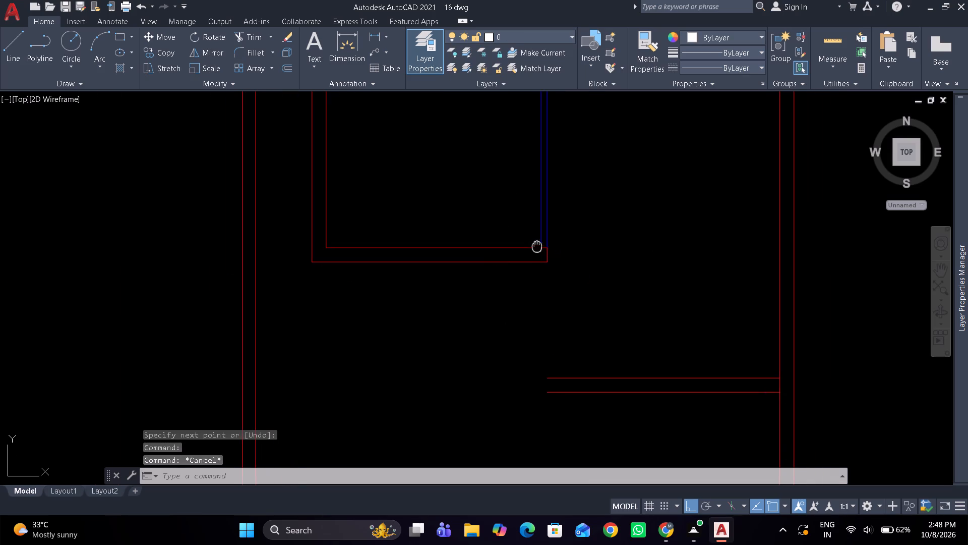
middle_click_drag(537, 244, 533, 237)
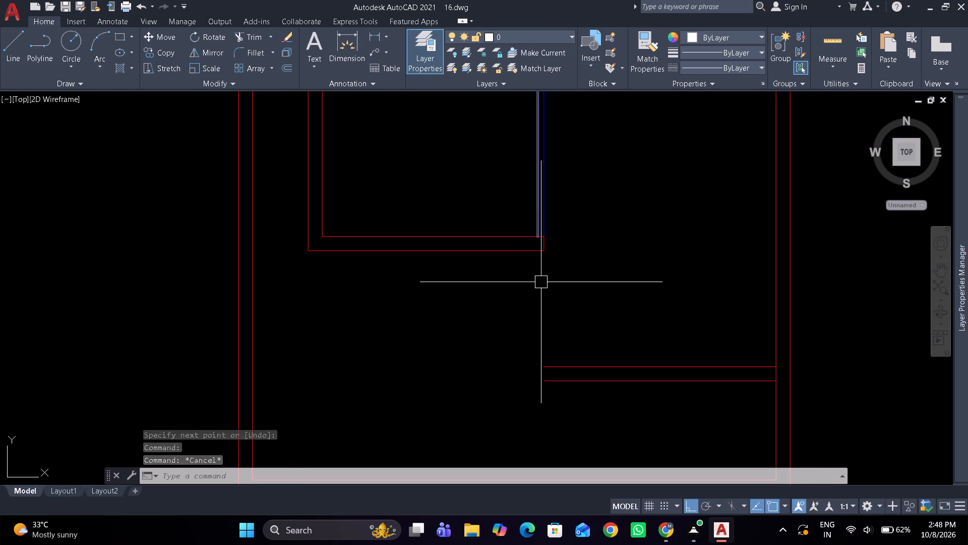
middle_click_drag(558, 320, 509, 253)
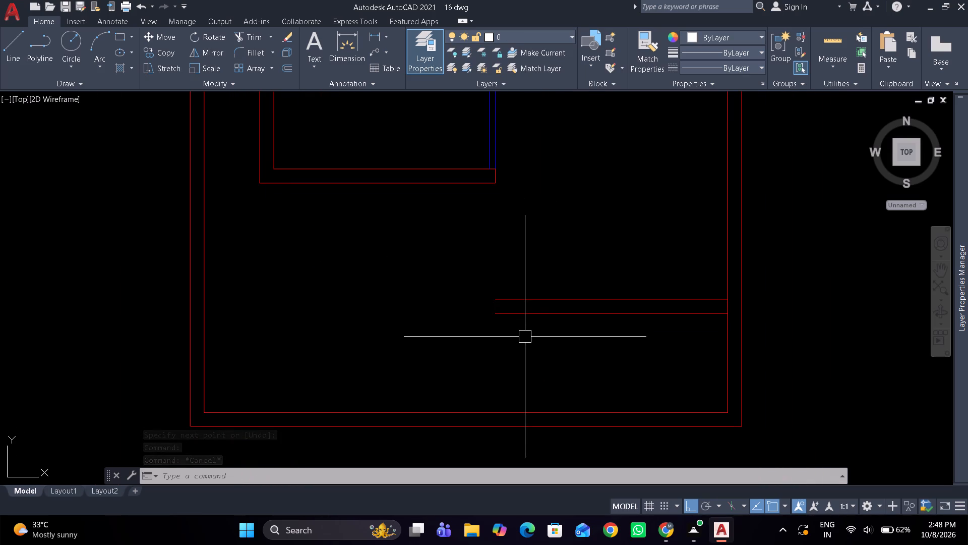
middle_click_drag(525, 334, 519, 298)
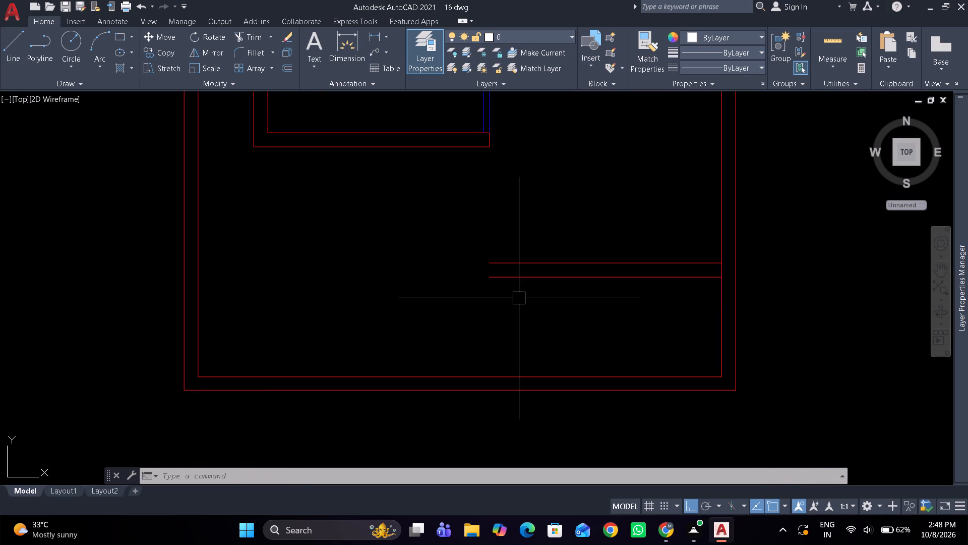
scroll(519, 298, "down", 2)
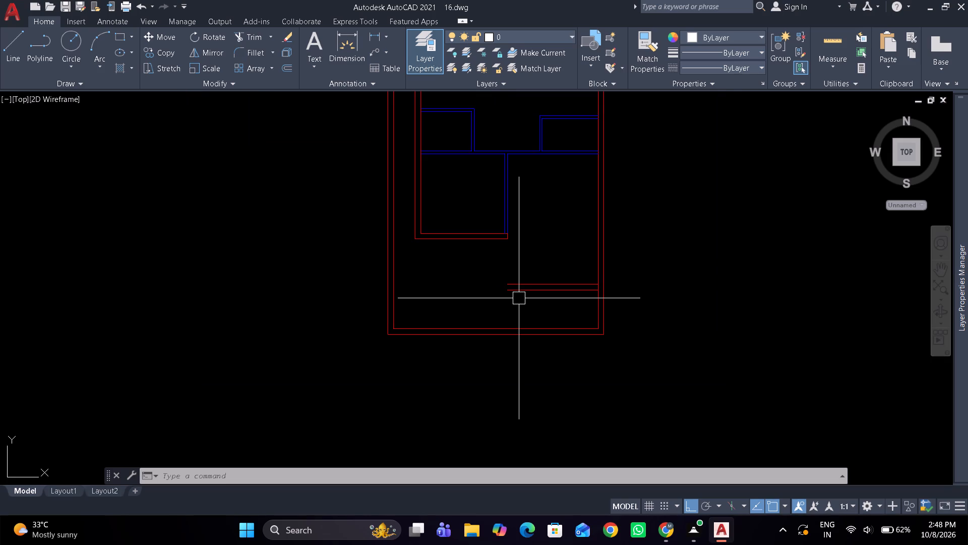
scroll(582, 221, "up", 1)
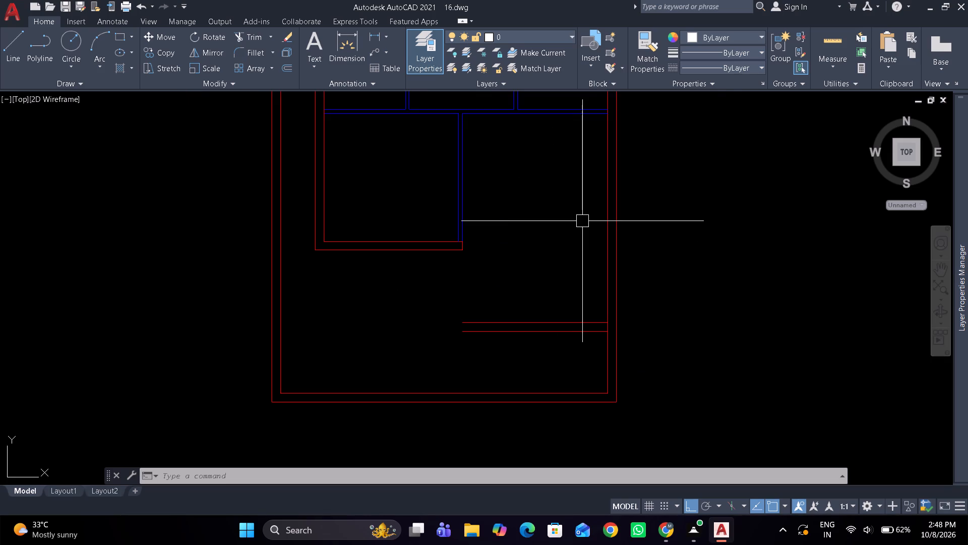
type("dim")
key("space")
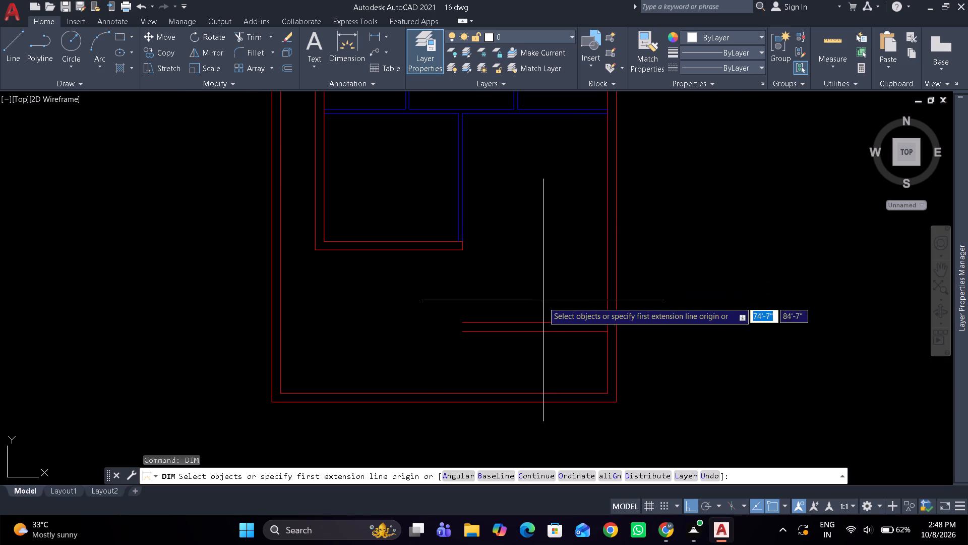
left_click_drag(530, 329, 531, 307)
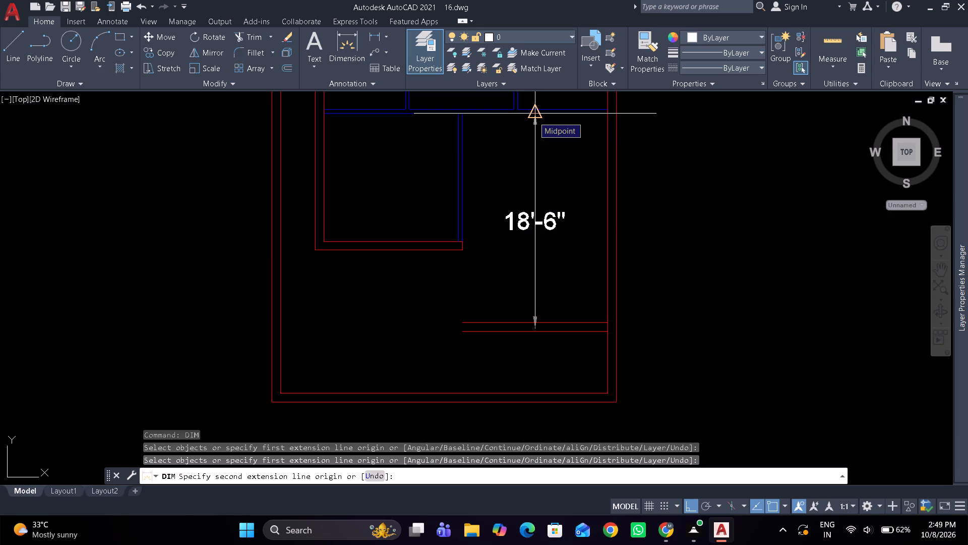
key("Escape")
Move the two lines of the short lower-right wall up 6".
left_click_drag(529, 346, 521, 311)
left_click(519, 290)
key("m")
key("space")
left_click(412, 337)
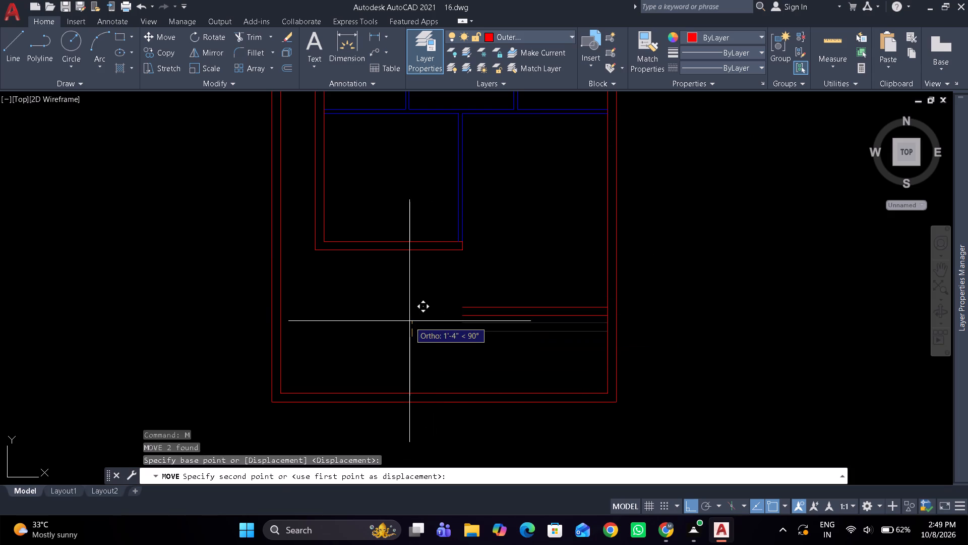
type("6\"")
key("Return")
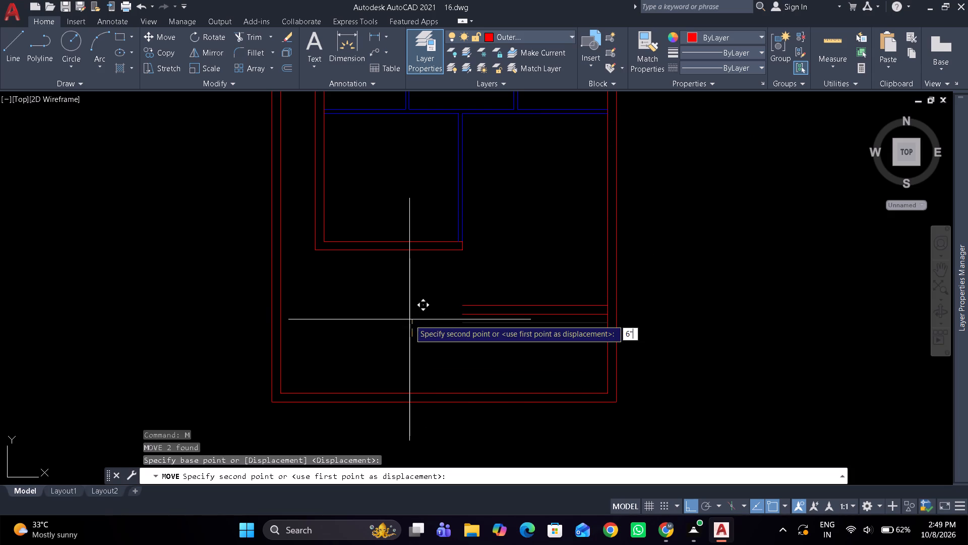
Measure the distance from the lower-right wall's upper line to the blue inner wall above.
type("dim")
key("space")
left_click_drag(536, 313, 535, 307)
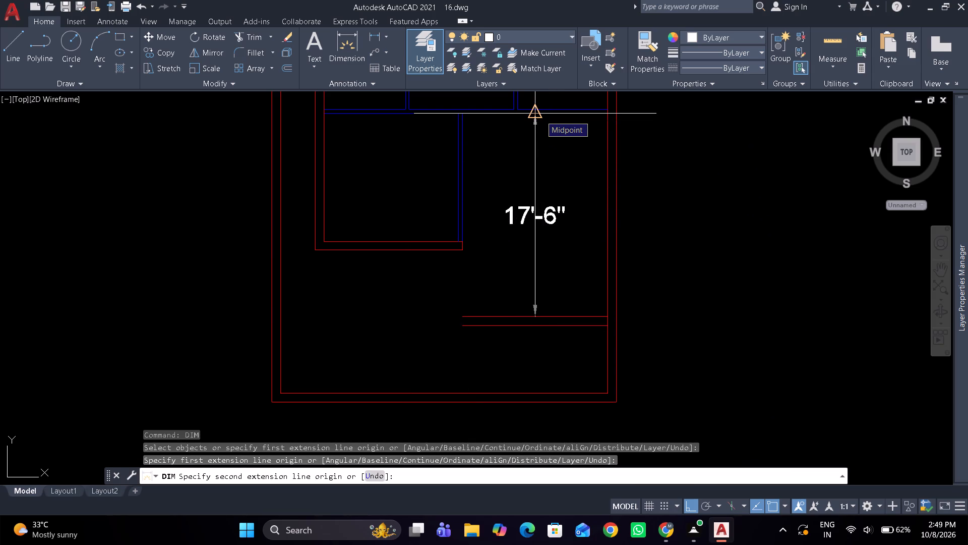
key("Escape")
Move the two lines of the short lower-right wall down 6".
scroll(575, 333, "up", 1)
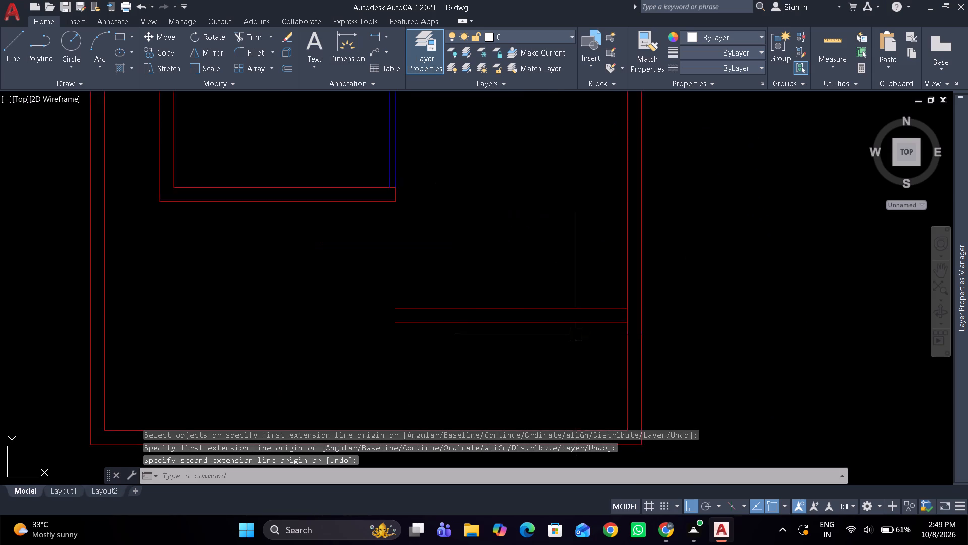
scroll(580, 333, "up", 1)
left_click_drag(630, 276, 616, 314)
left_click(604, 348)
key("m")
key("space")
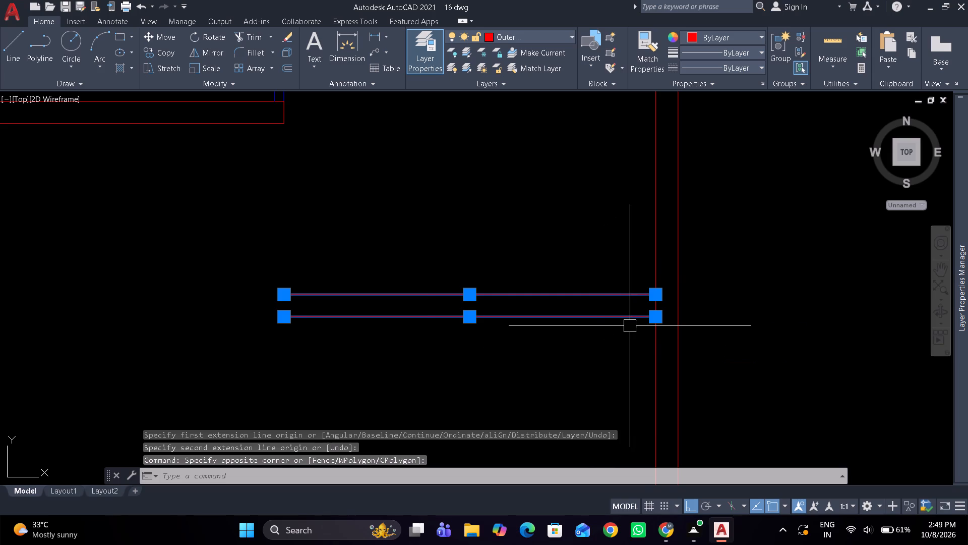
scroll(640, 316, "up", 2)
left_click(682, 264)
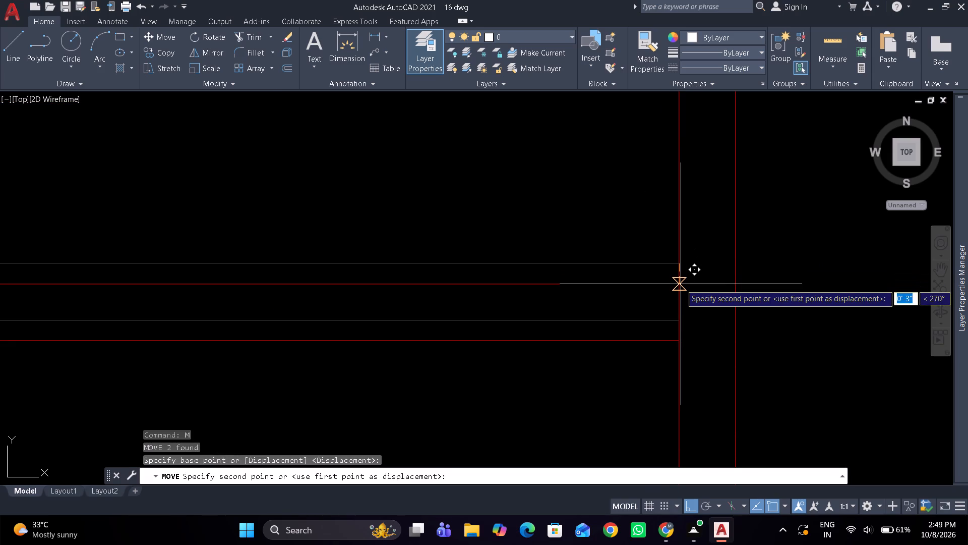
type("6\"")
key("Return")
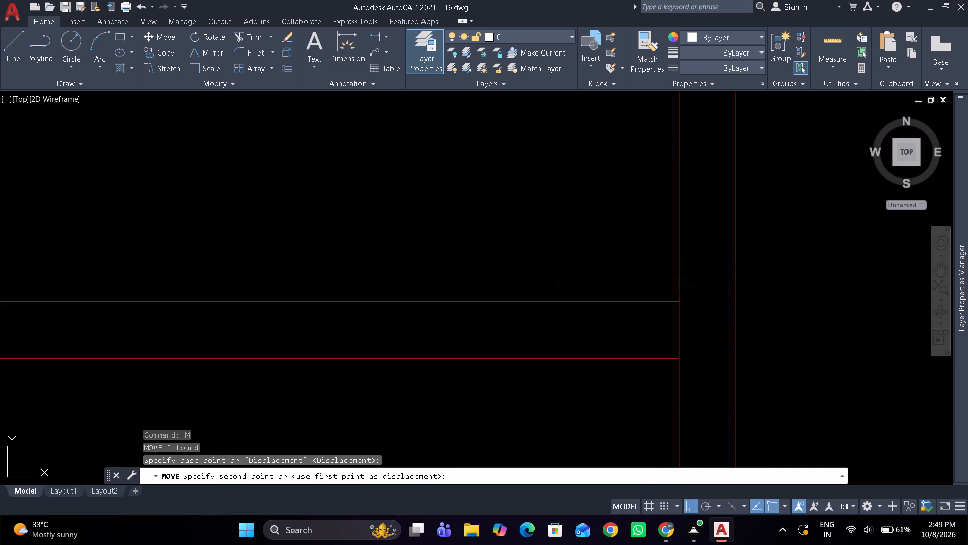
Measure from the lower-right wall's upper corner at the outer wall to the blue inner wall above.
type("dim")
key("space")
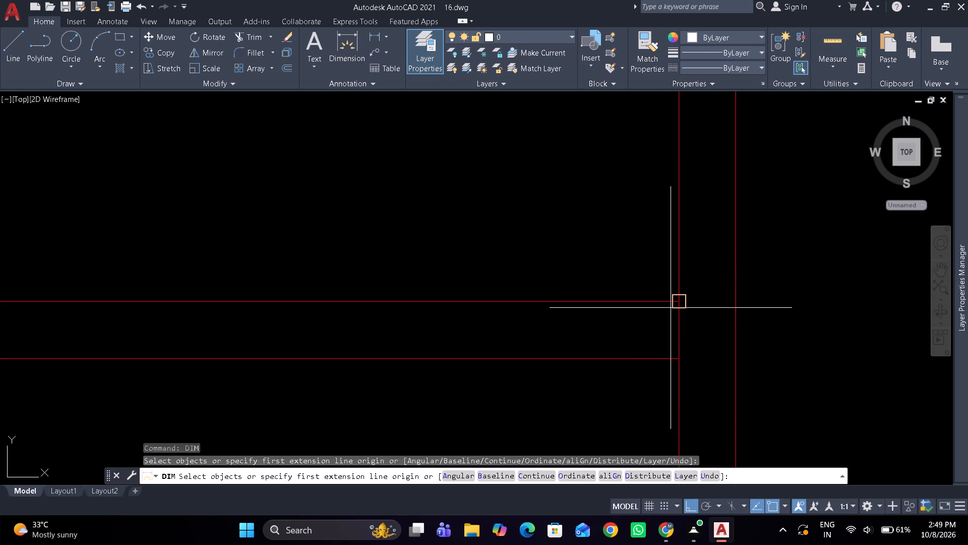
left_click(678, 307)
scroll(675, 306, "down", 6)
scroll(664, 199, "down", 2)
scroll(664, 165, "up", 2)
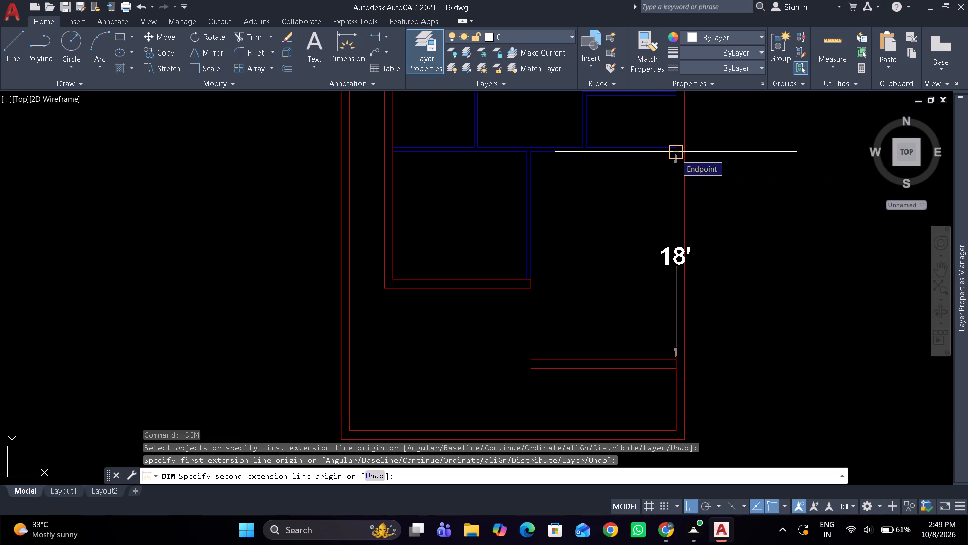
key("Escape")
Measure the gap between the lower-right wall's lower line and the bottom outer wall's inner line.
middle_click_drag(607, 360, 587, 241)
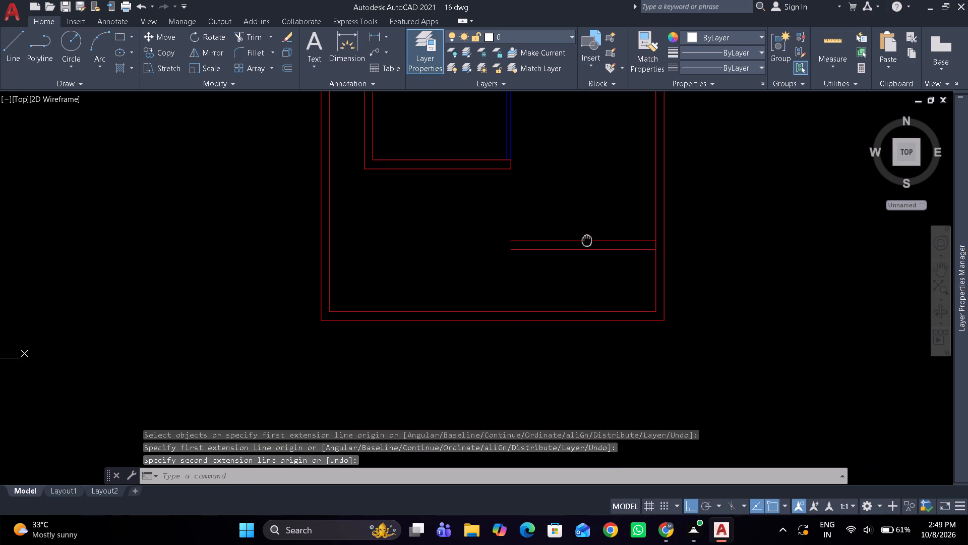
scroll(640, 309, "up", 2)
key("space")
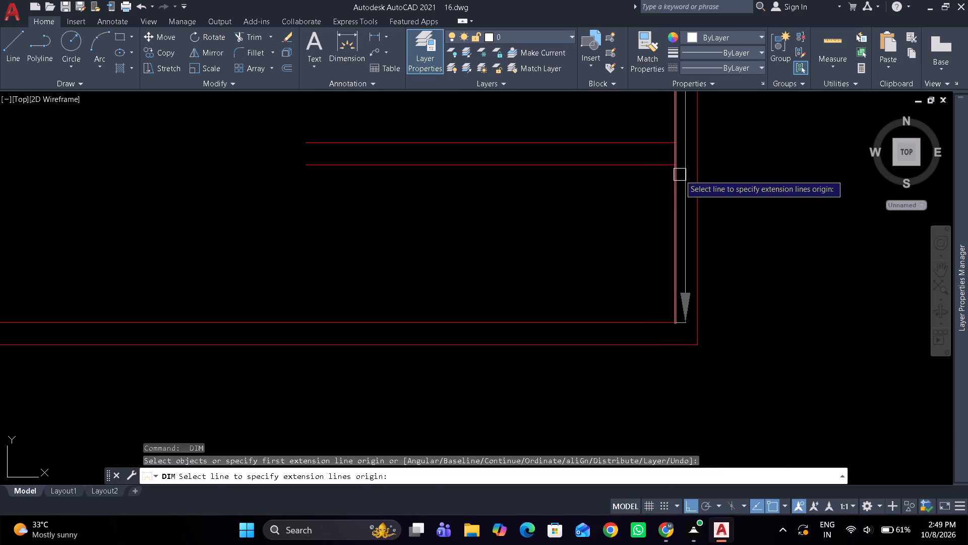
left_click(675, 168)
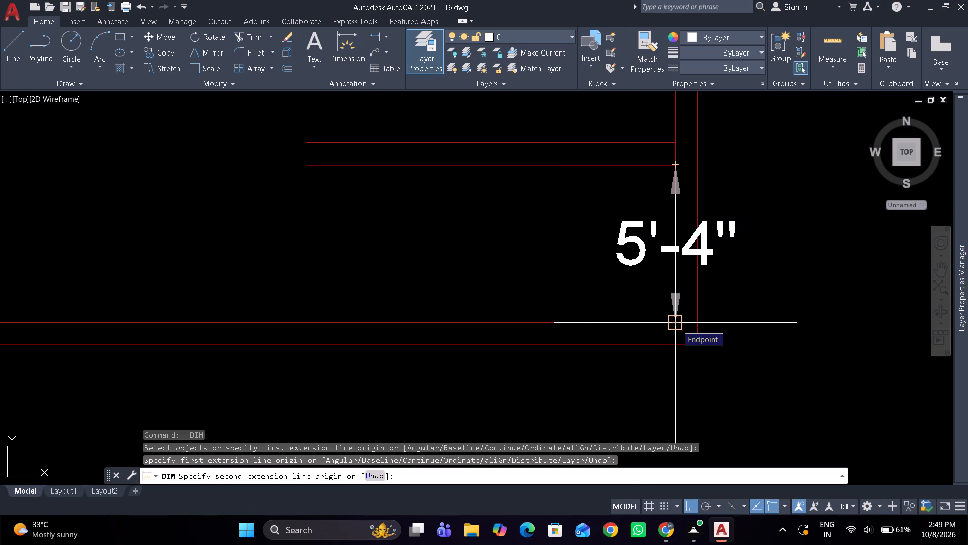
key("Escape")
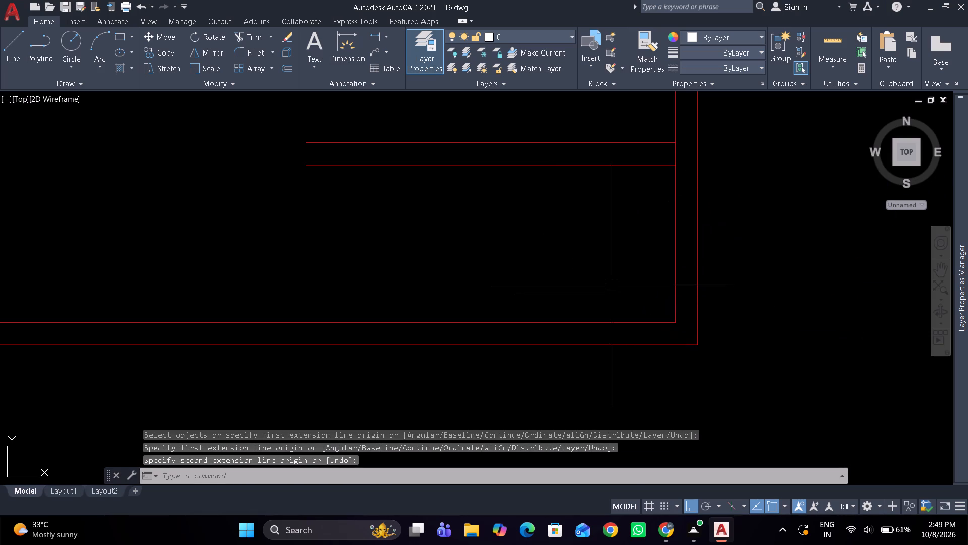
Offset the right outer wall's inner line 13'1" to the left, into the plan.
type("o")
key("space")
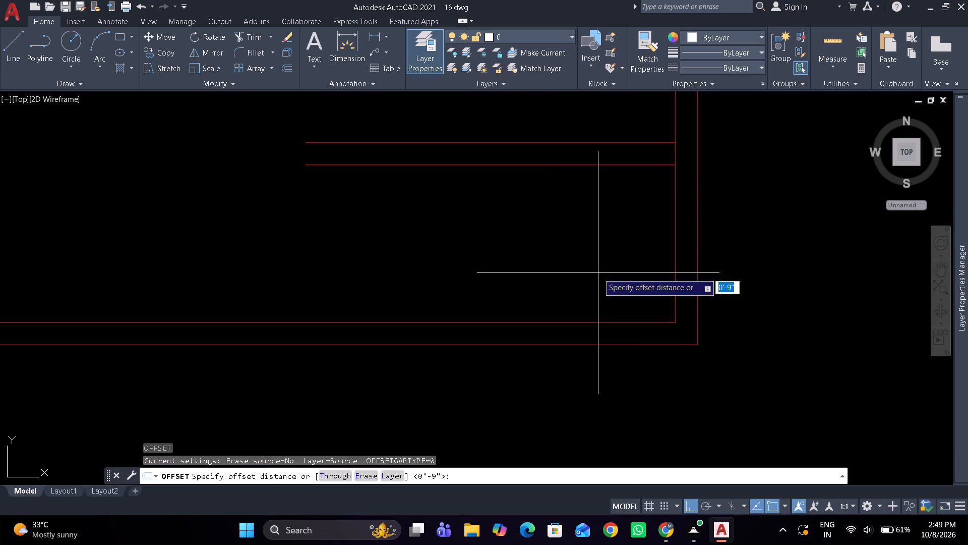
type("13'1\"")
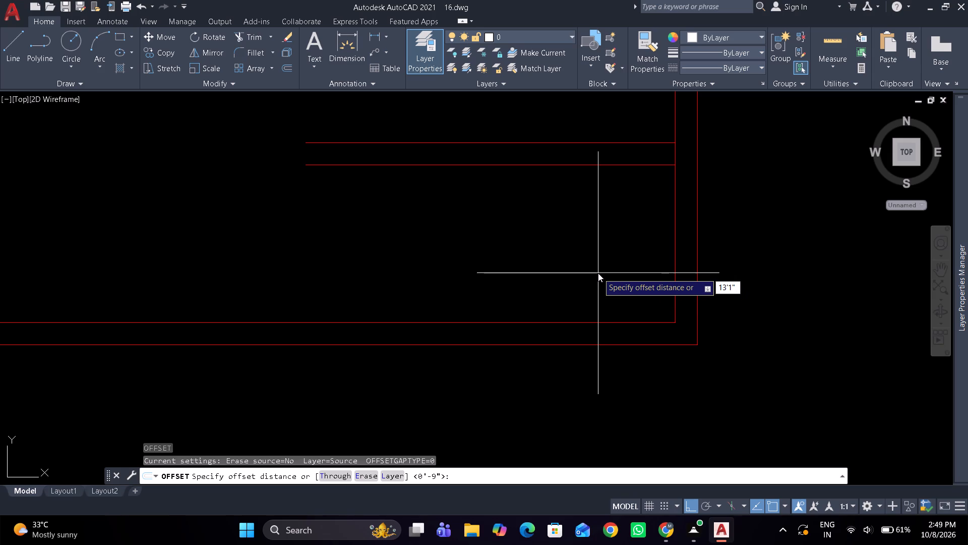
key("space")
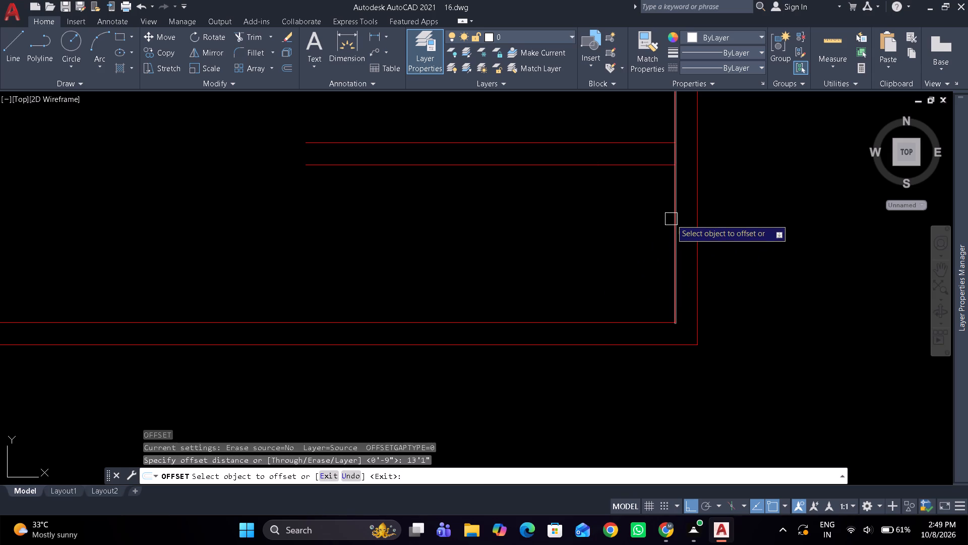
left_click_drag(672, 219, 655, 231)
left_click(585, 254)
key("space")
Extend both lines of the short lower-right wall left to the new vertical line.
type("ex")
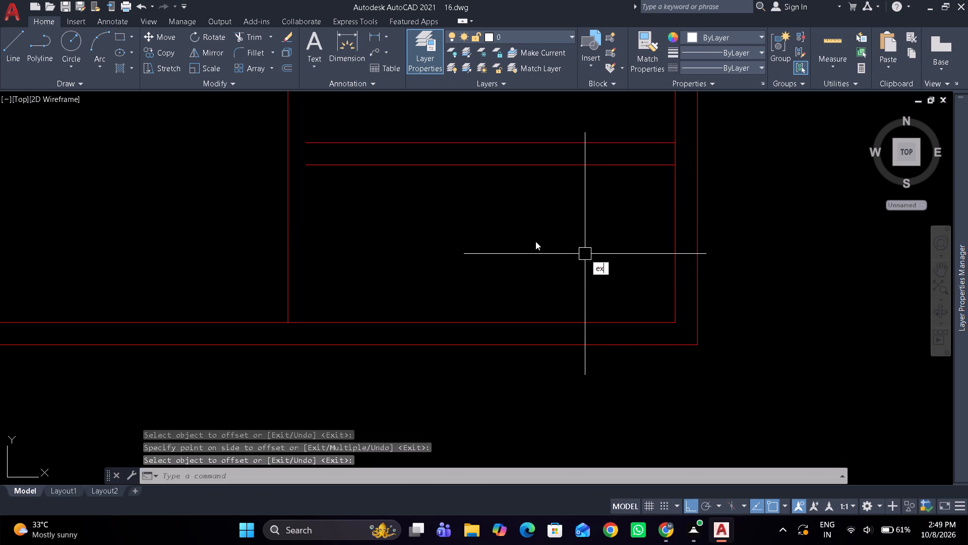
key("space")
left_click_drag(357, 127, 353, 200)
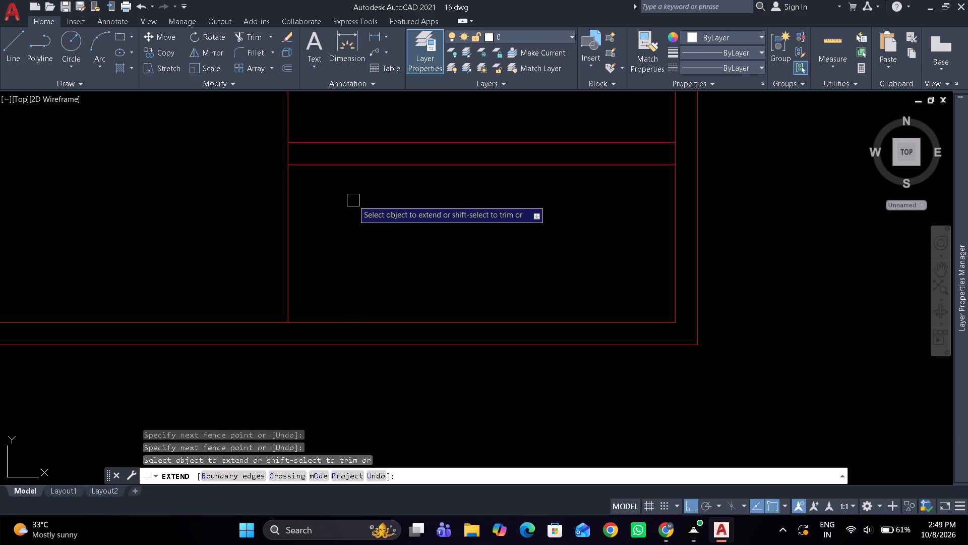
key("space")
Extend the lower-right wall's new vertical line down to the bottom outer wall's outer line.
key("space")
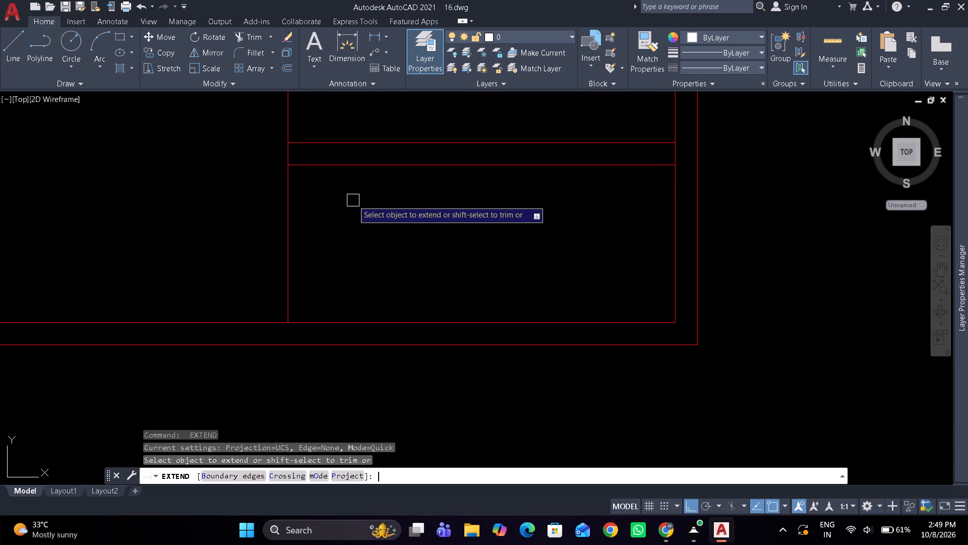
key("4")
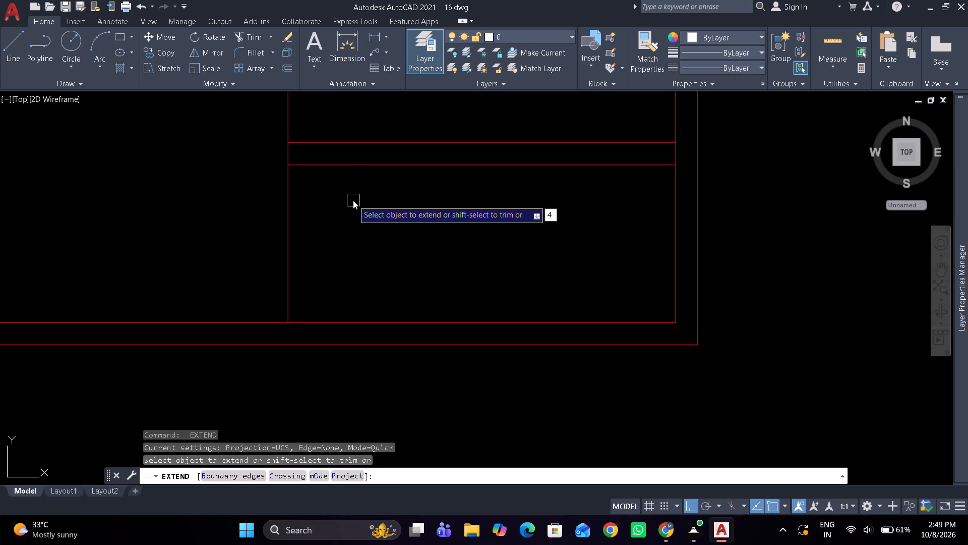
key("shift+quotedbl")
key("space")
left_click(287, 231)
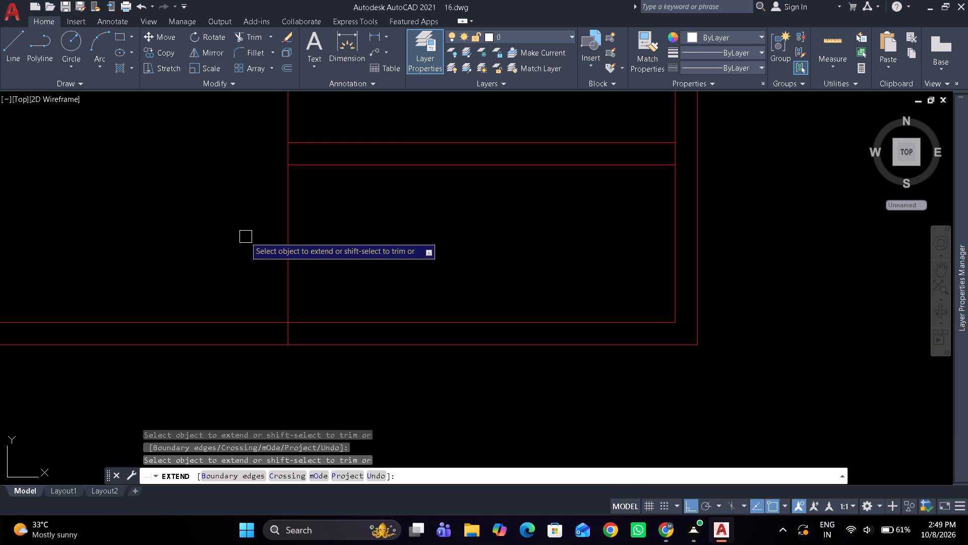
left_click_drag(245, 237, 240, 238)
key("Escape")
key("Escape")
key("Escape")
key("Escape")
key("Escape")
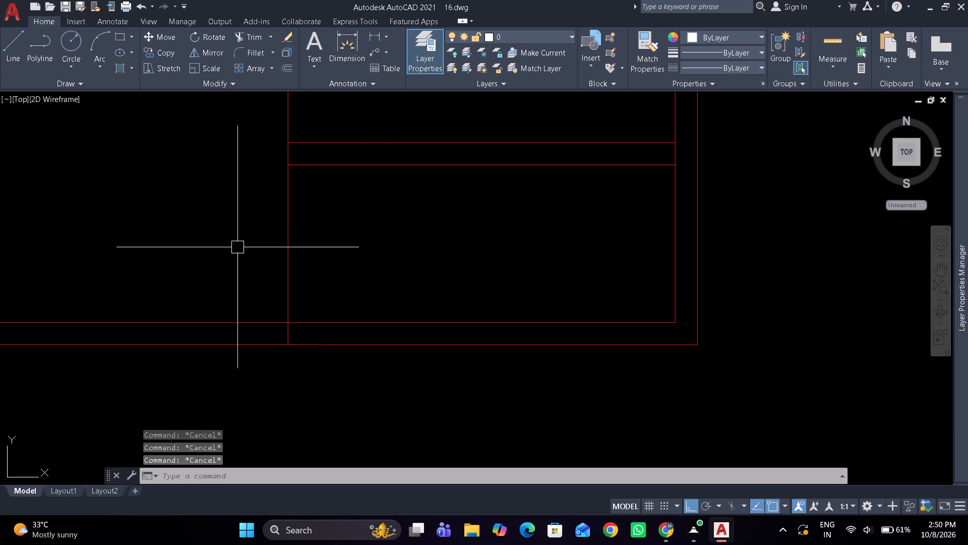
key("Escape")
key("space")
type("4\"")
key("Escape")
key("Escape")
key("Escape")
Offset the lower-right room's vertical line 4" to the left.
type("o 4\"")
key("Return")
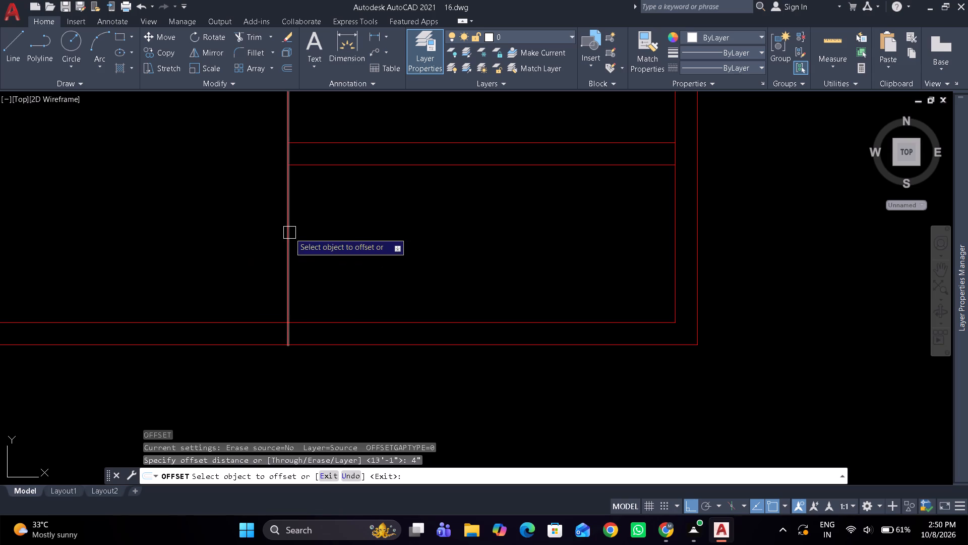
left_click_drag(289, 233, 243, 252)
left_click(212, 262)
key("space")
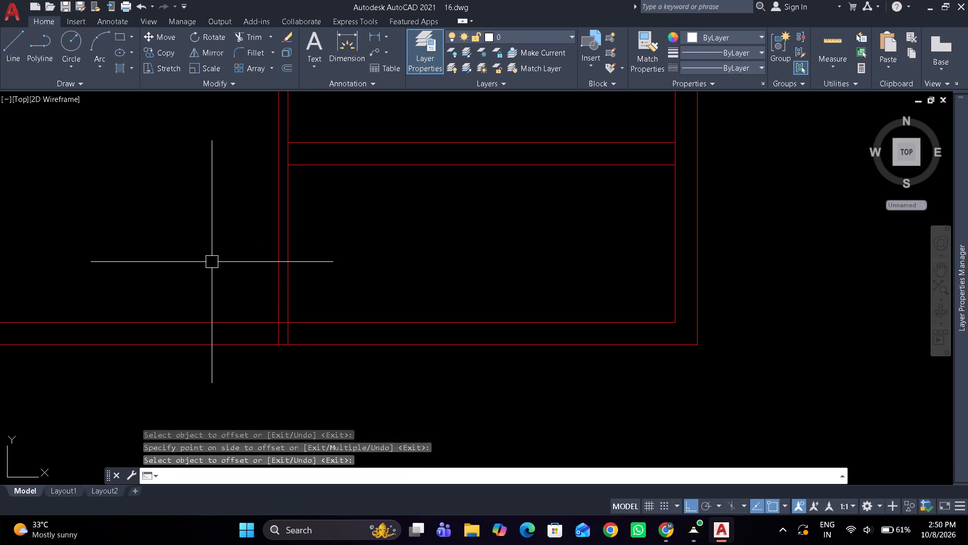
Fillet the two vertical lines with the lower and upper lines of the lower-right wall into closed inner and outer corners, using Multiple.
type("f m")
key("space")
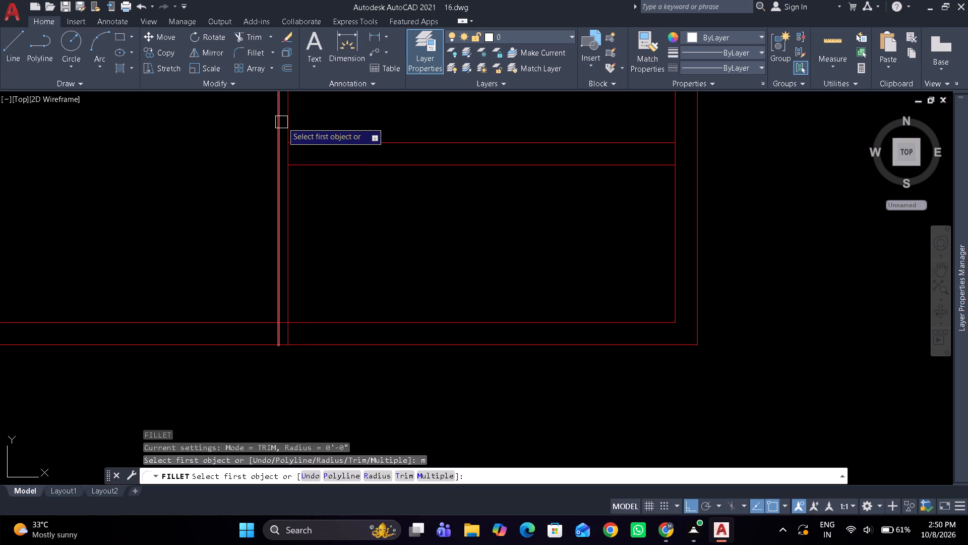
left_click(285, 186)
left_click(305, 167)
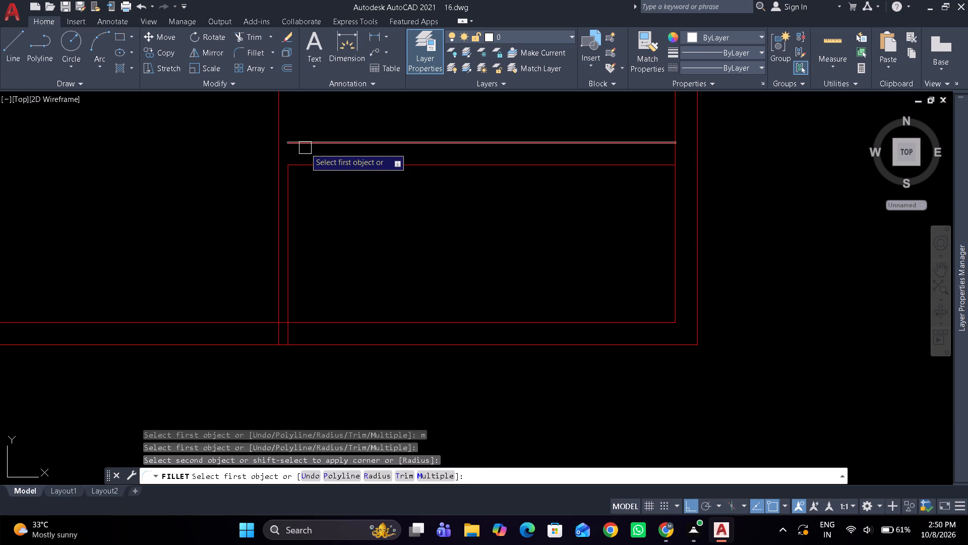
left_click(305, 148)
left_click(278, 157)
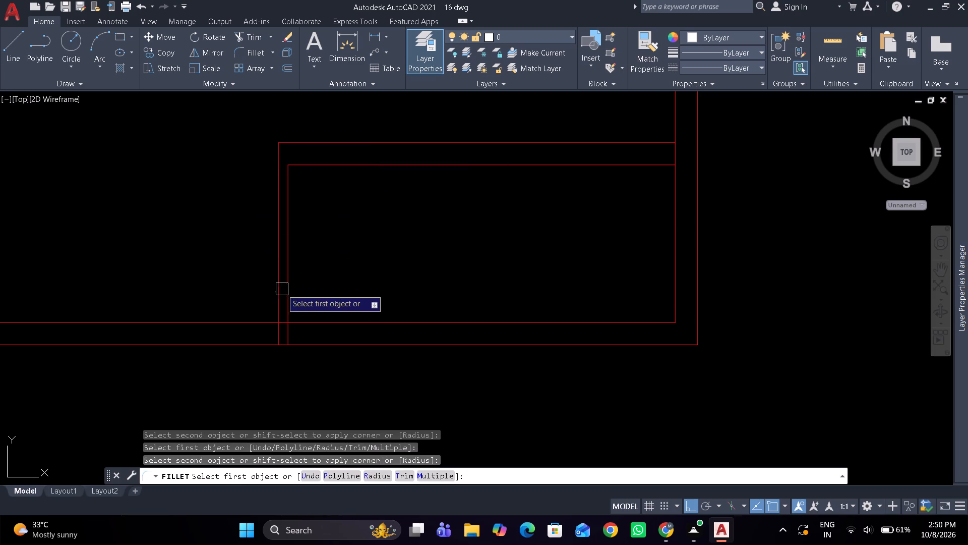
left_click(289, 286)
key("space")
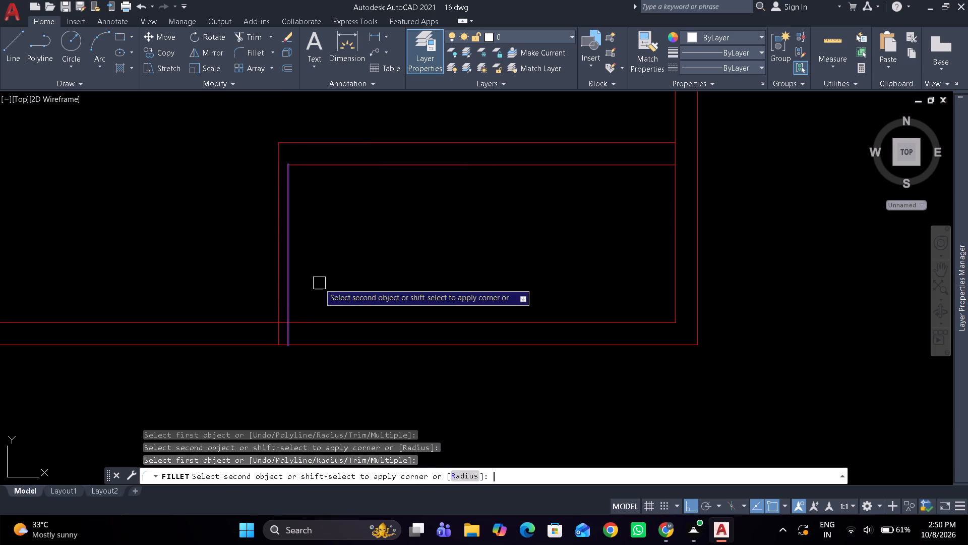
key("space")
key("space")
key("space")
key("Escape")
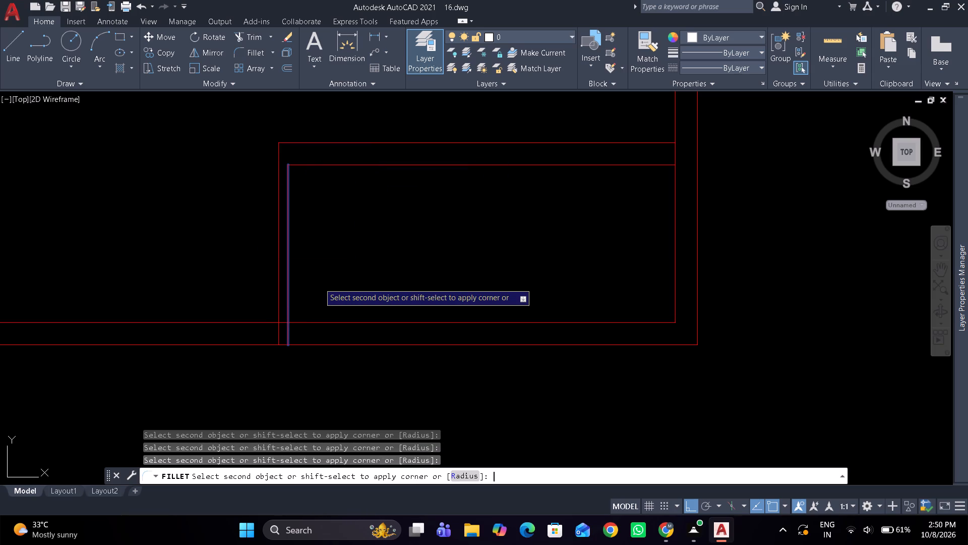
Trim both vertical partition lines where they run through the bottom outer wall, ending them at its inner line.
type("tr")
key("space")
scroll(283, 336, "up", 3)
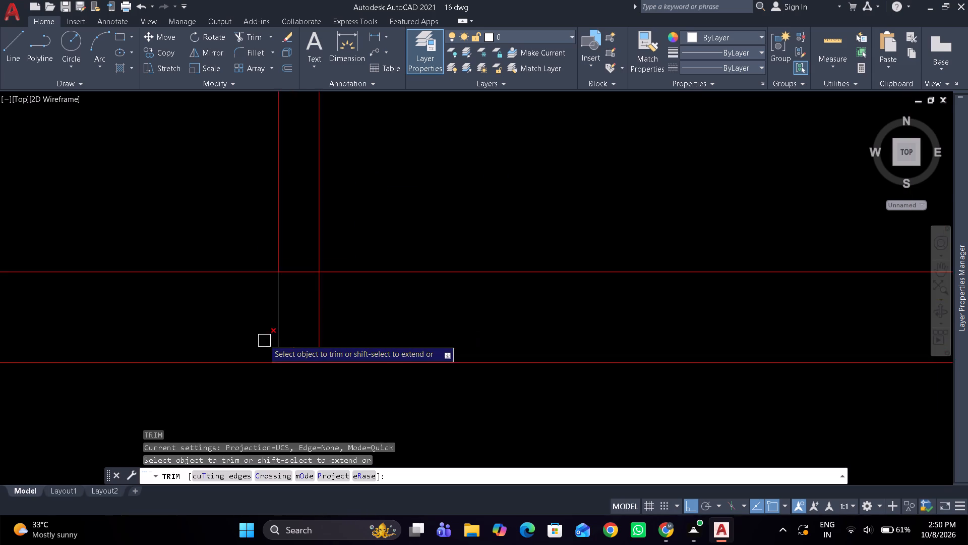
left_click_drag(254, 329, 394, 323)
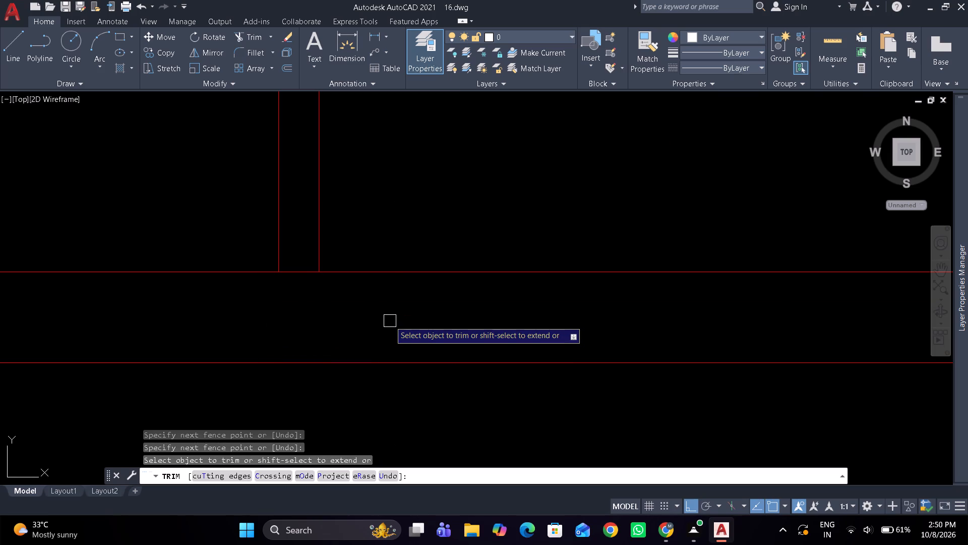
scroll(390, 321, "down", 5)
middle_click_drag(413, 288, 412, 330)
scroll(409, 328, "up", 2)
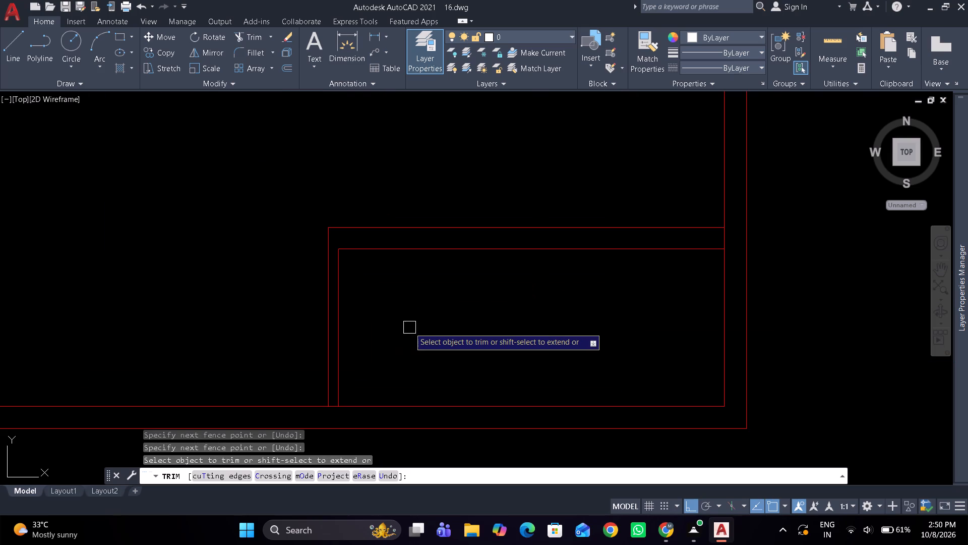
key("space")
Draw a vertical line about 6'3" long from the lower corner of the red wall's end down to the lower-right wall's upper line.
scroll(409, 328, "down", 2)
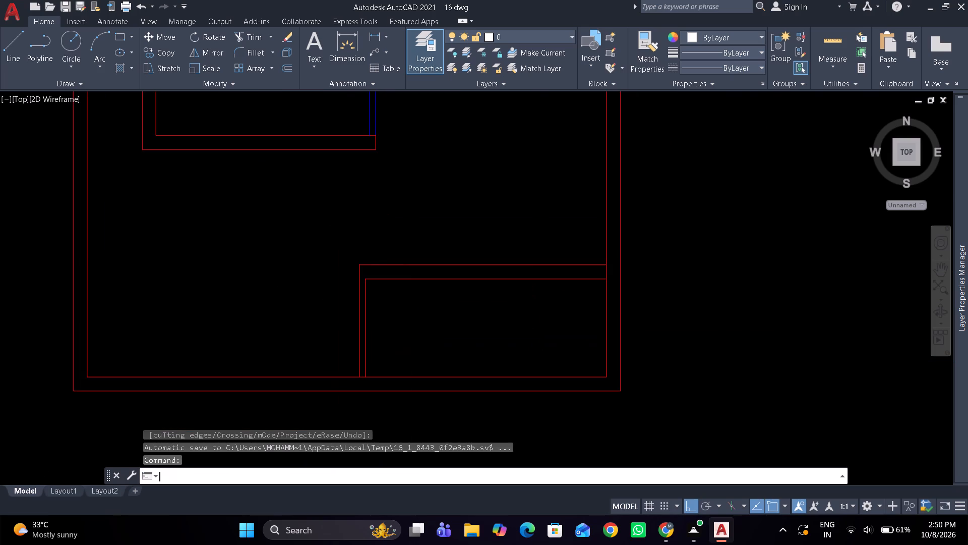
middle_click_drag(409, 328, 431, 365)
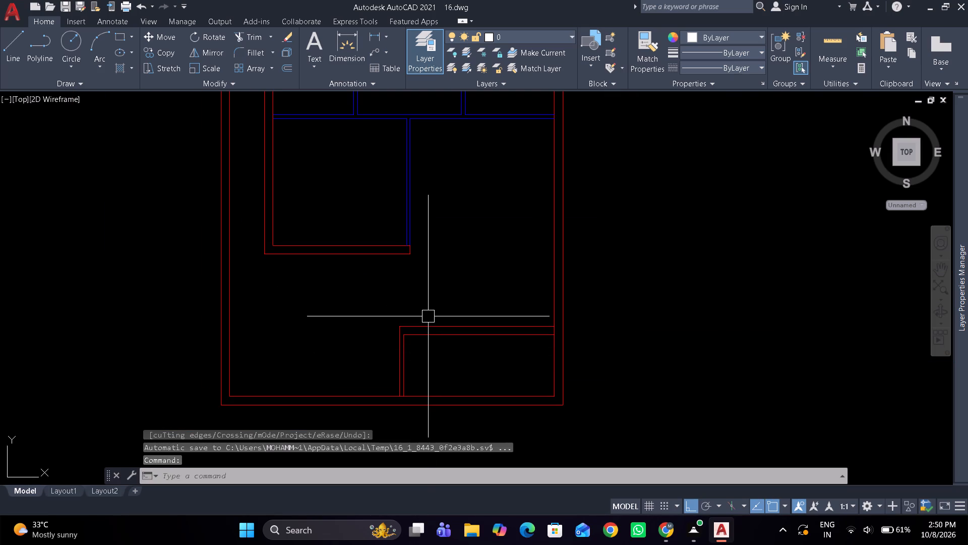
scroll(414, 307, "up", 2)
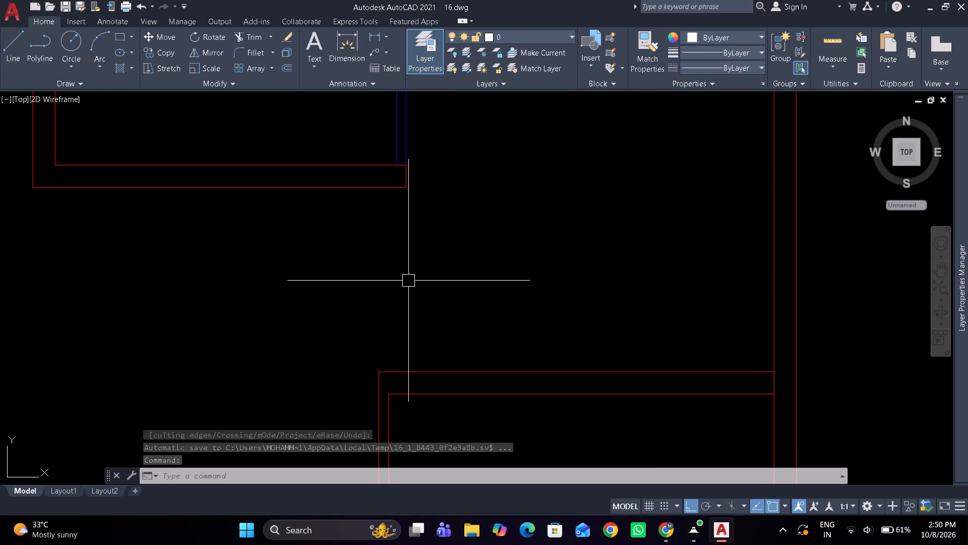
key("l")
key("space")
left_click(410, 195)
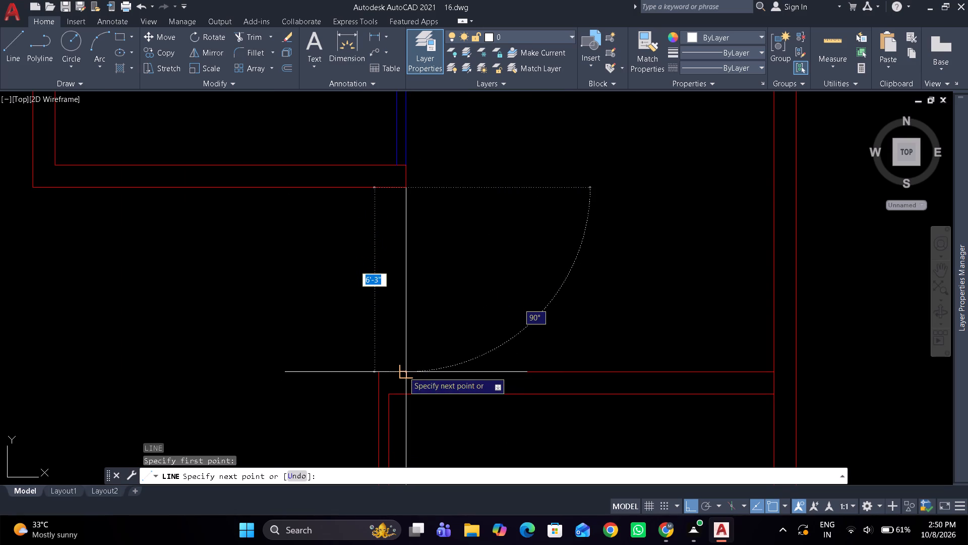
left_click_drag(403, 371, 407, 364)
key("space")
Insert the Door - Imperial sample block inside the large room beside the left passage, below the small upper rooms.
scroll(454, 257, "down", 3)
middle_click_drag(454, 257, 447, 302)
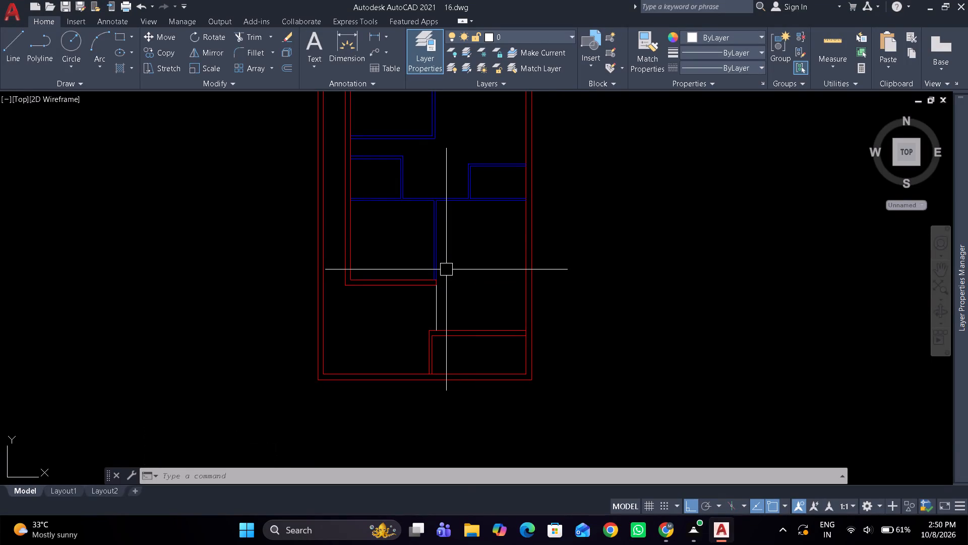
middle_click(467, 231)
middle_click(467, 231)
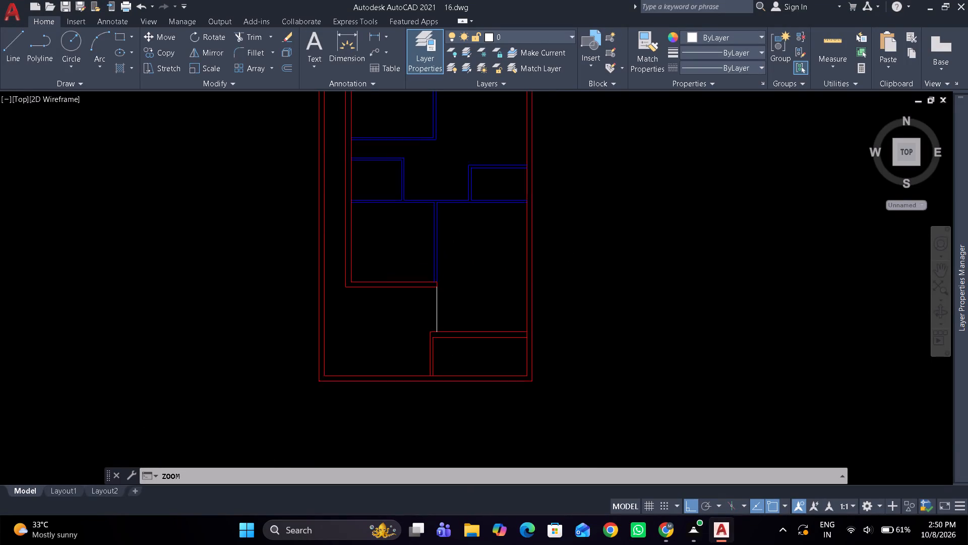
type("re")
key("space")
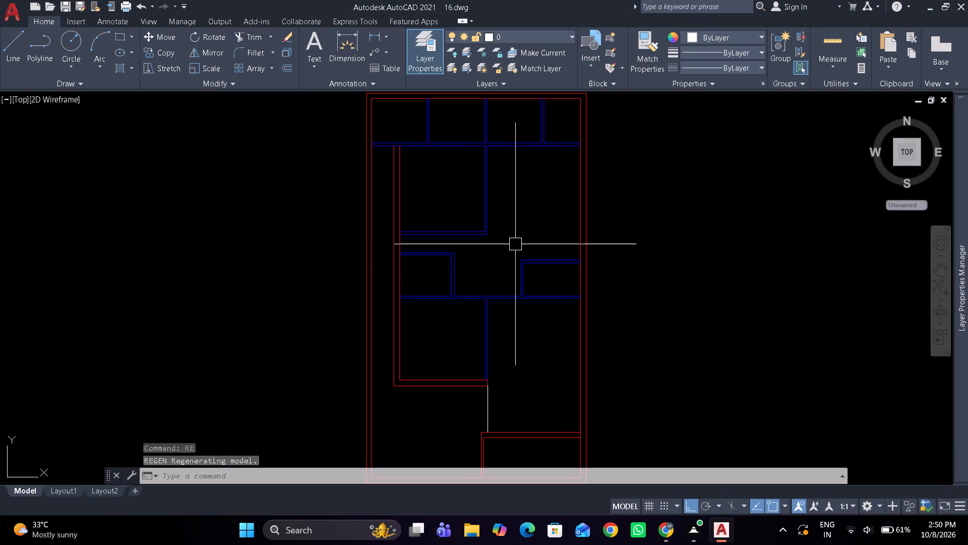
key("ctrl+3")
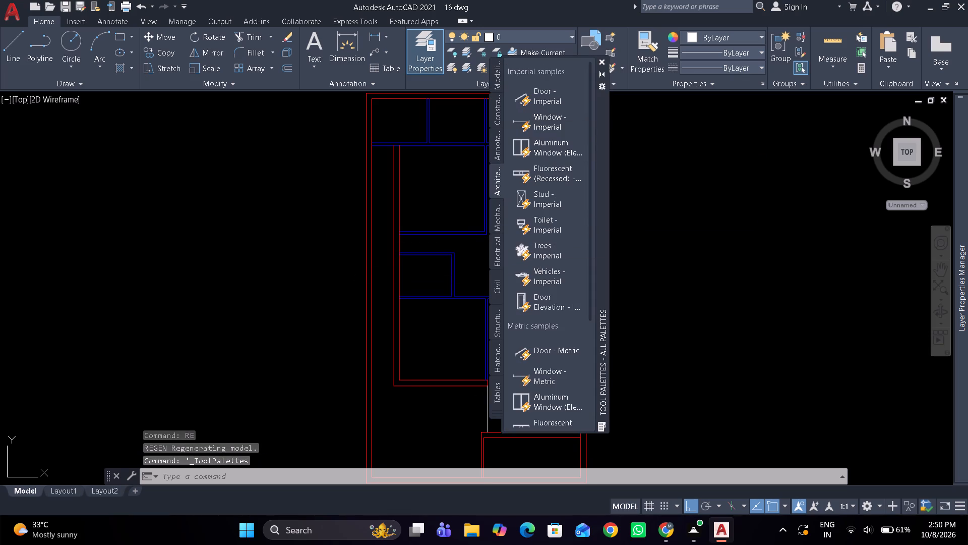
left_click(542, 103)
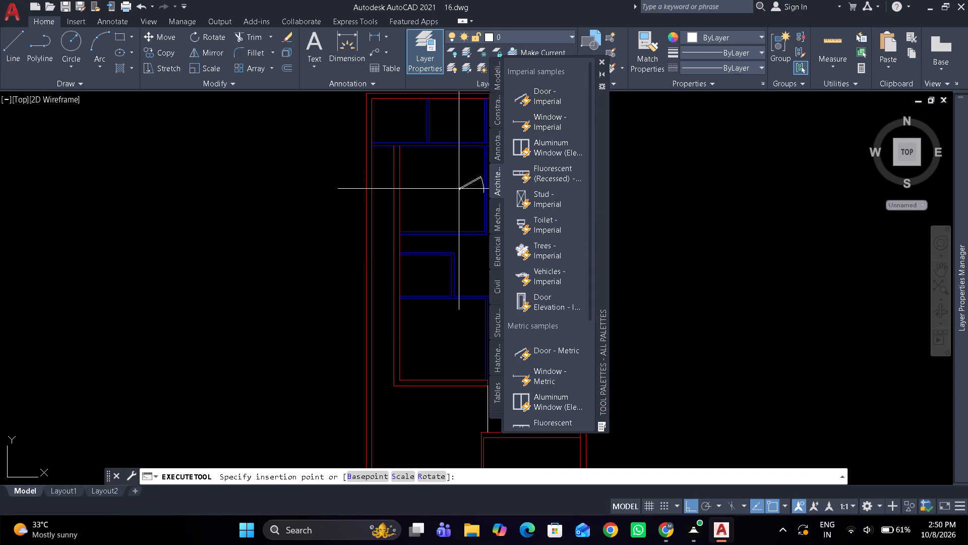
scroll(438, 200, "up", 2)
left_click(426, 210)
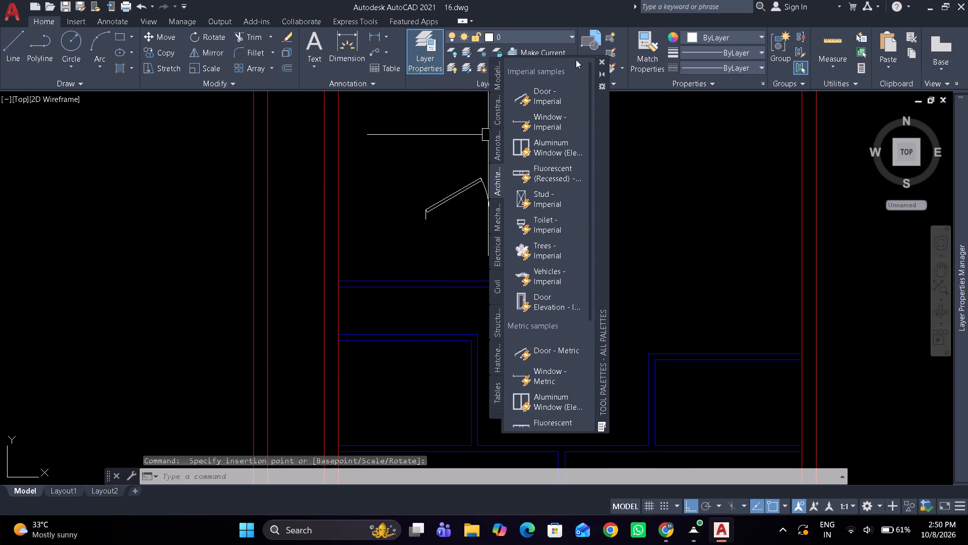
left_click(602, 63)
Measure the inserted door's opening width between its two jamb ends.
scroll(413, 224, "up", 2)
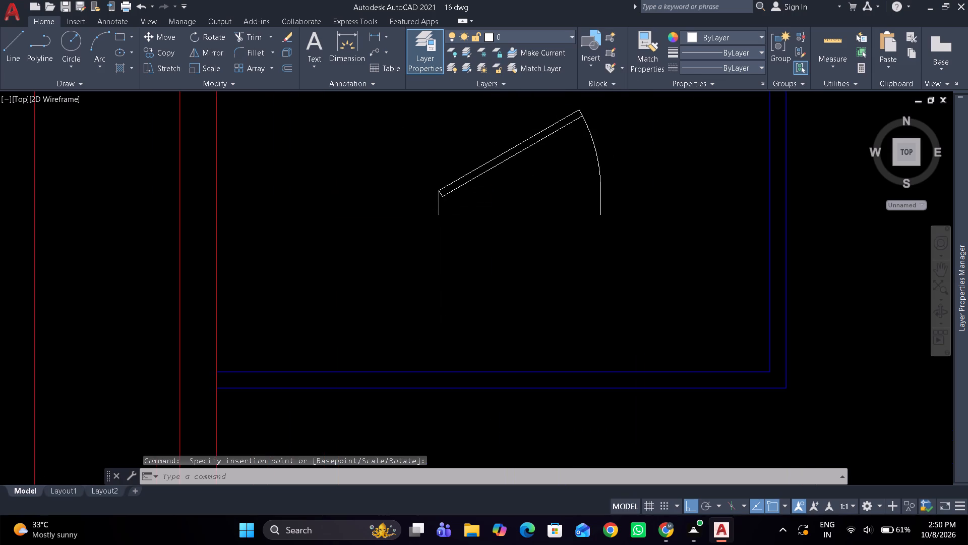
scroll(421, 217, "up", 1)
key("d")
type("im")
key("space")
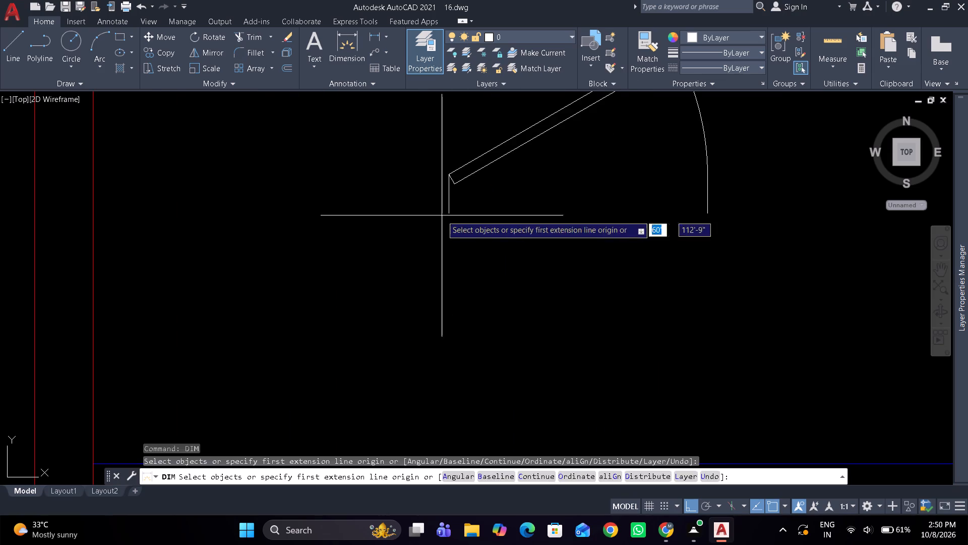
left_click_drag(443, 215, 448, 215)
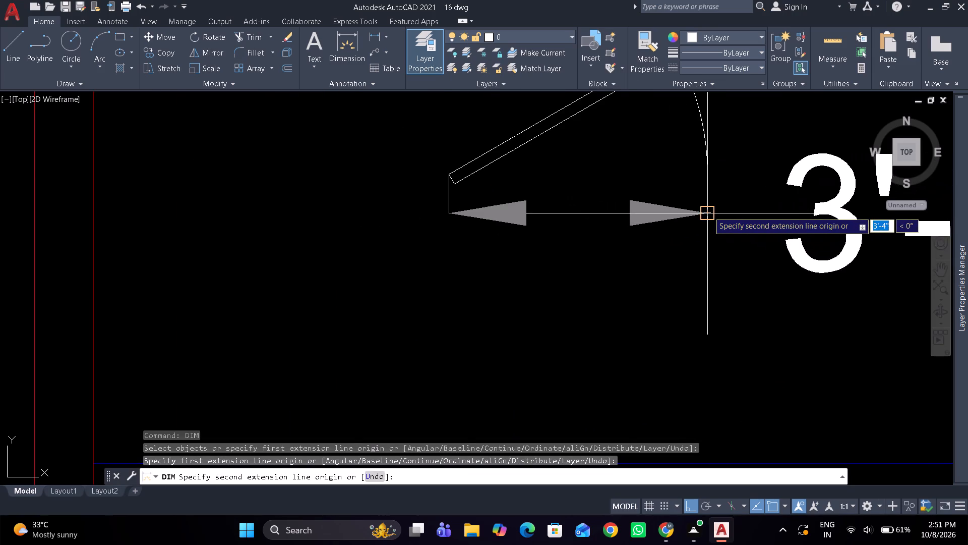
scroll(708, 211, "down", 2)
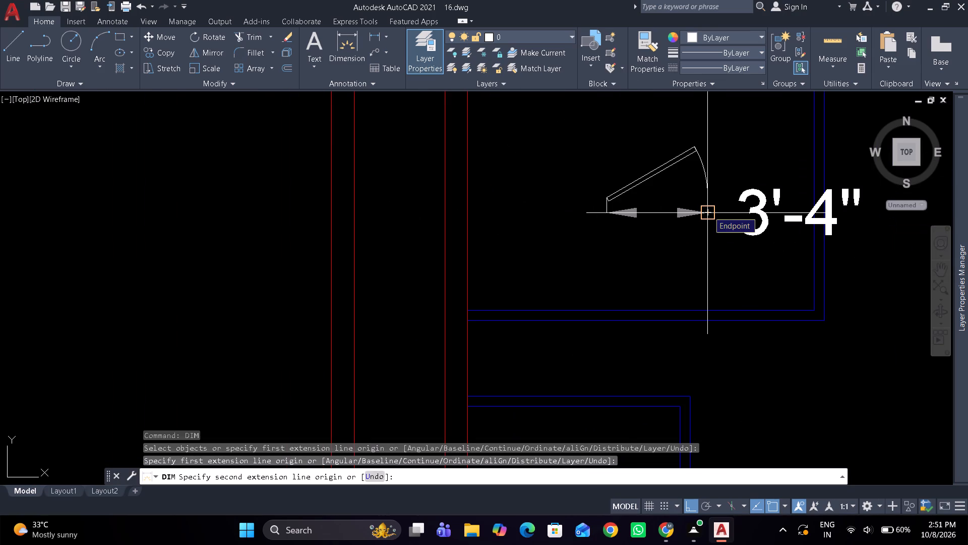
key("Escape")
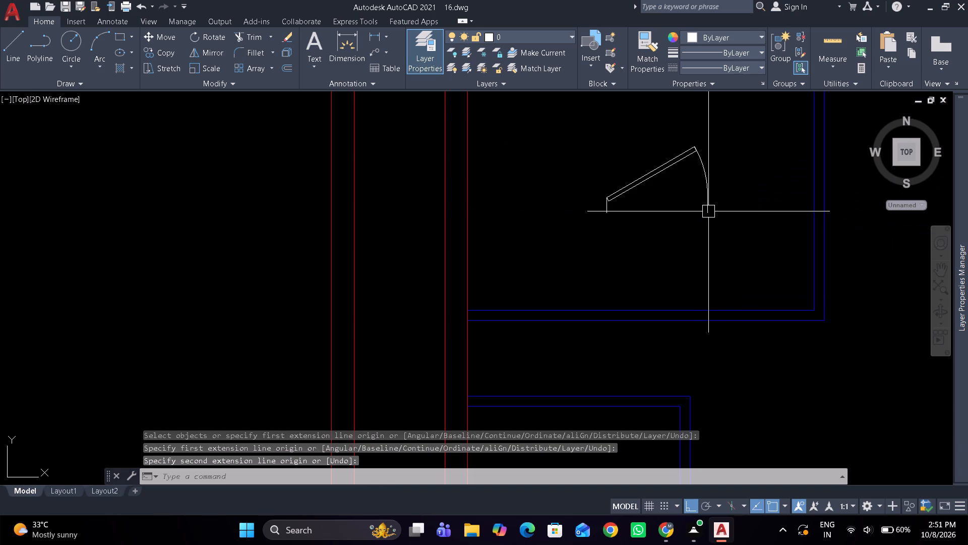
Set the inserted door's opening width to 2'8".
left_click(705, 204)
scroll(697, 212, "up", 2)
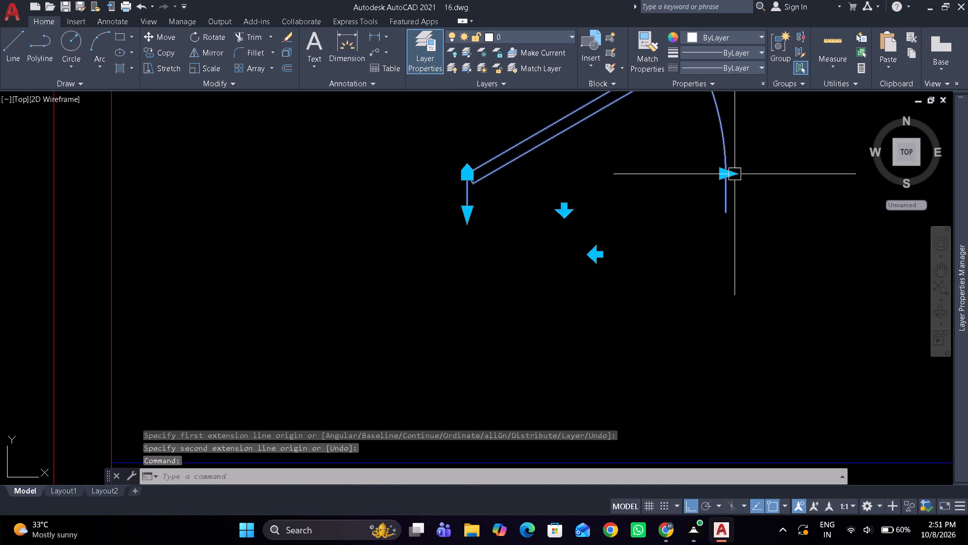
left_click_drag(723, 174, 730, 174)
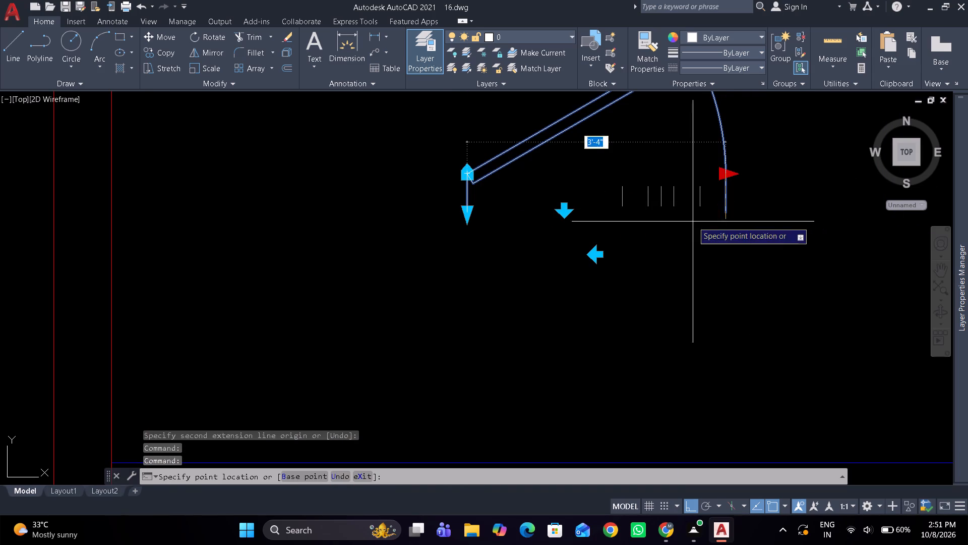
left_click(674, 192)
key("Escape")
Set the inserted door's opening width to 3'.
left_click(671, 158)
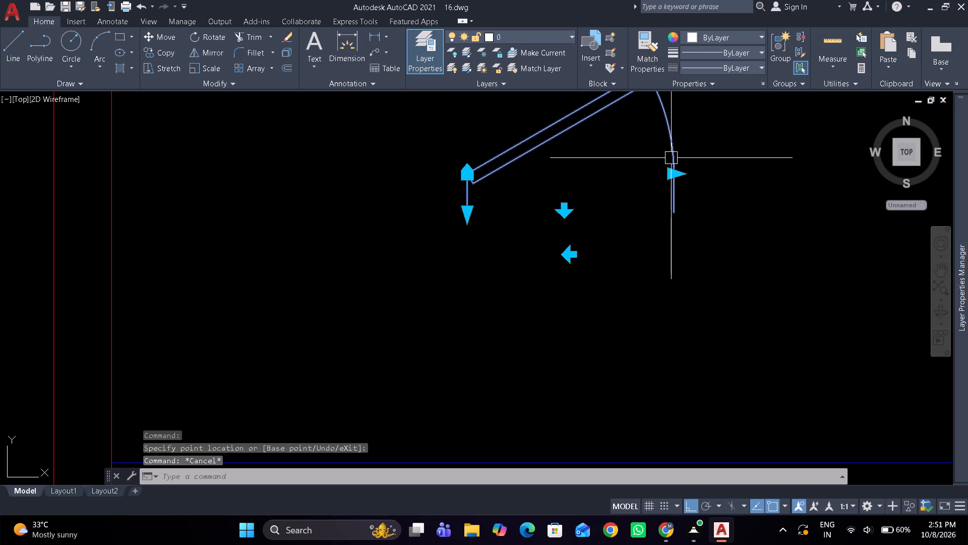
left_click_drag(674, 170, 686, 170)
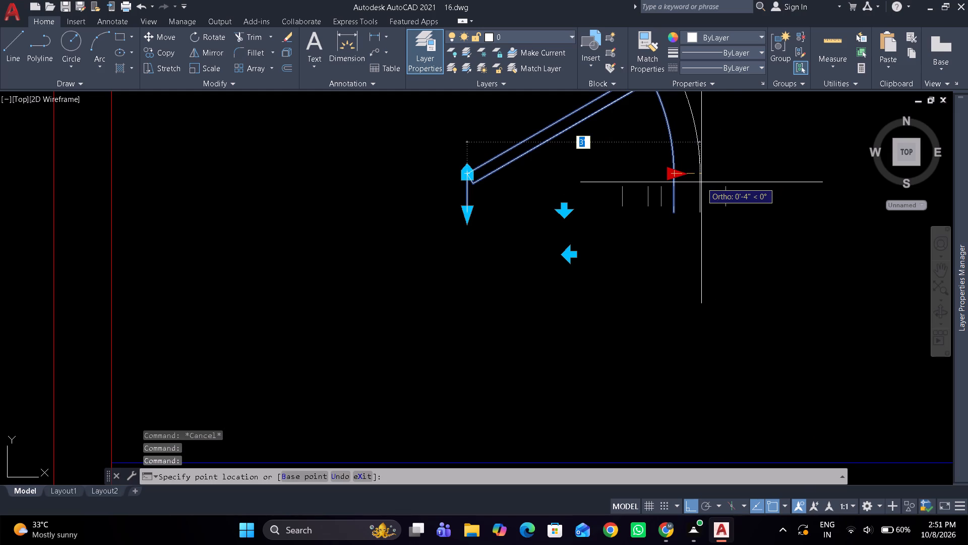
left_click(701, 182)
key("Escape")
Measure the door's opening width from the hinge-side jamb end to the opposite jamb end.
type("dim")
key("space")
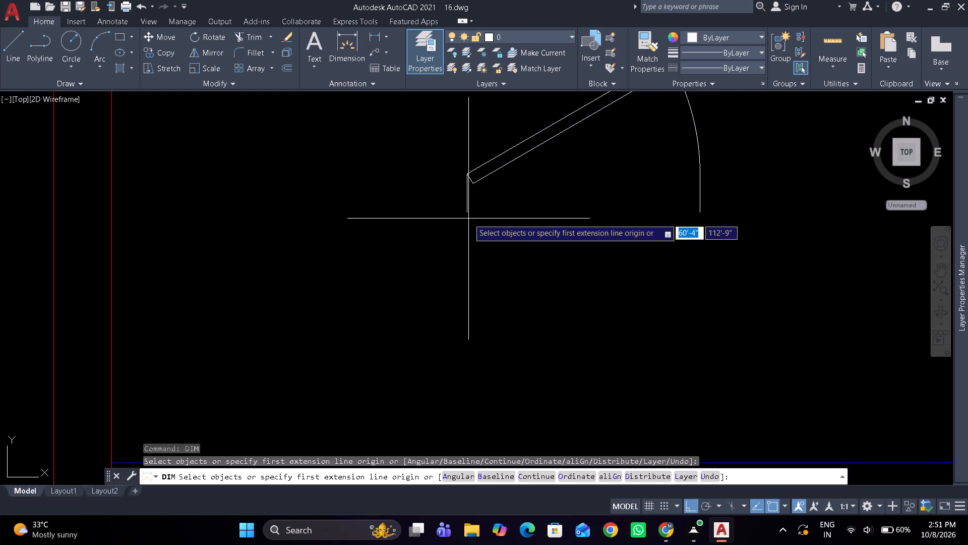
left_click(468, 217)
scroll(699, 210, "down", 2)
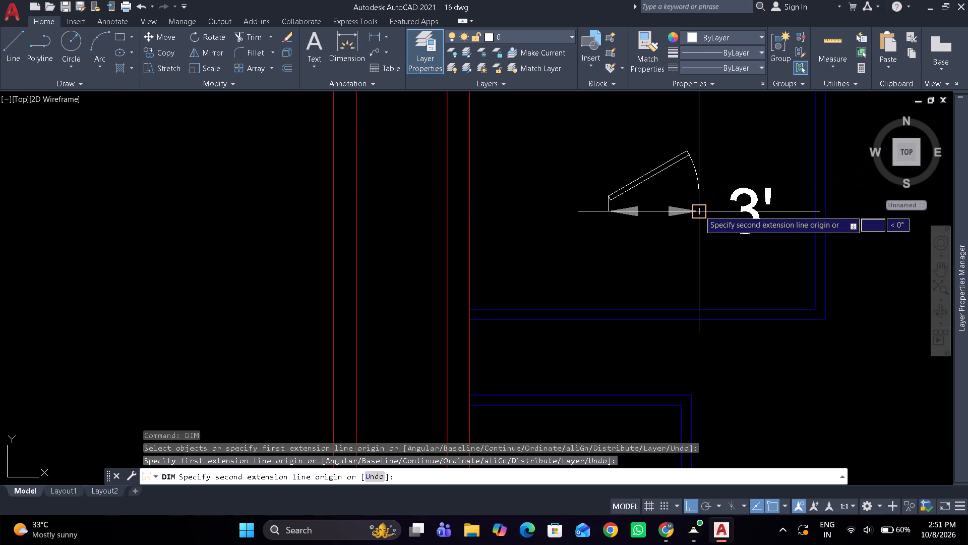
scroll(699, 210, "up", 3)
key("Escape")
Rotate the door block 90° counterclockwise about a point midway along its opening.
scroll(663, 224, "down", 3)
middle_click_drag(652, 224, 573, 214)
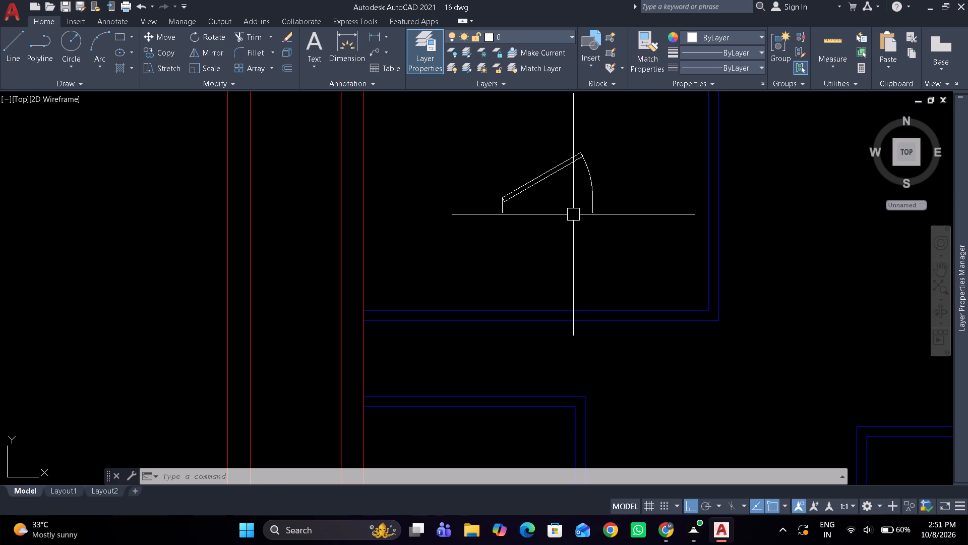
scroll(573, 203, "down", 1)
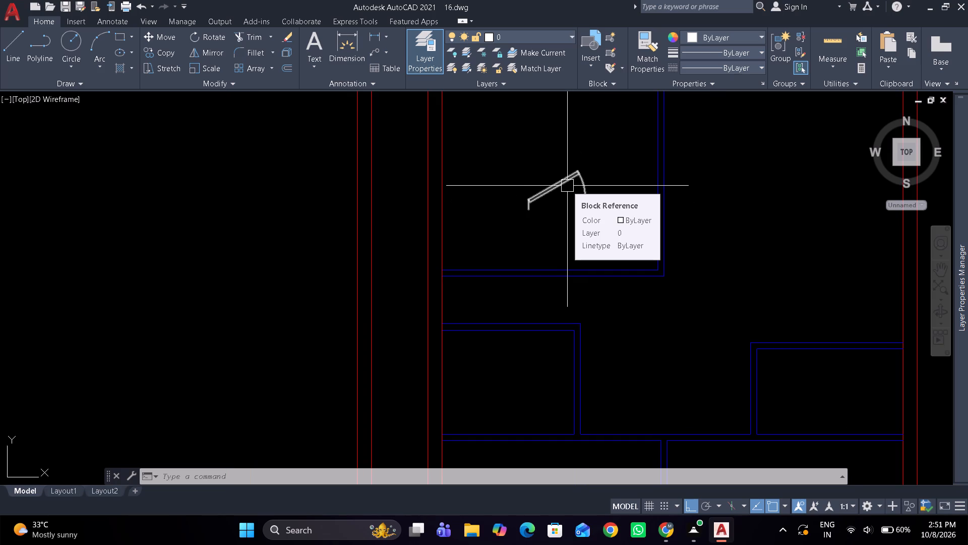
left_click(567, 186)
scroll(569, 208, "up", 2)
middle_click_drag(522, 315, 499, 364)
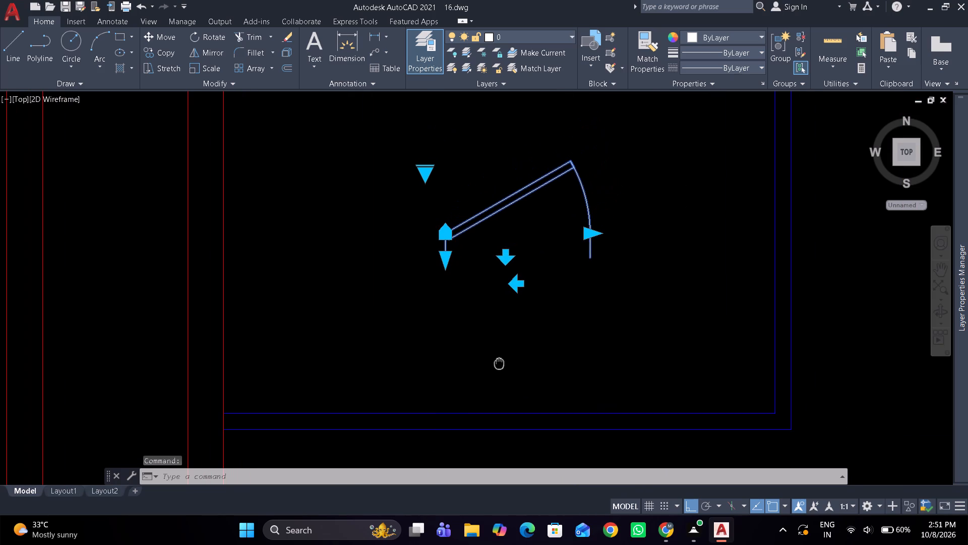
key("r")
key("o")
key("space")
left_click_drag(515, 259, 515, 240)
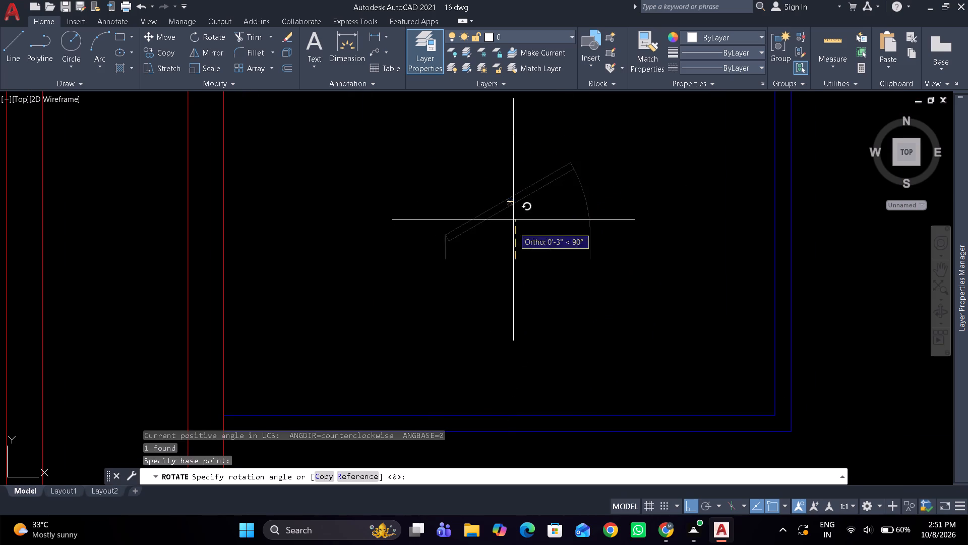
left_click(513, 155)
left_click(478, 298)
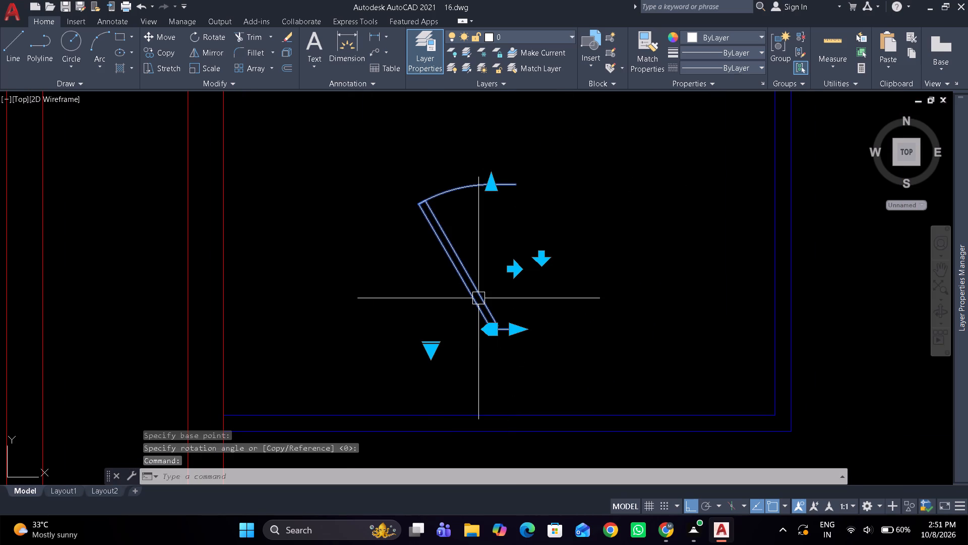
key("Escape")
Offset the inner face line of the large room's bottom wall 6" into the room.
type("o")
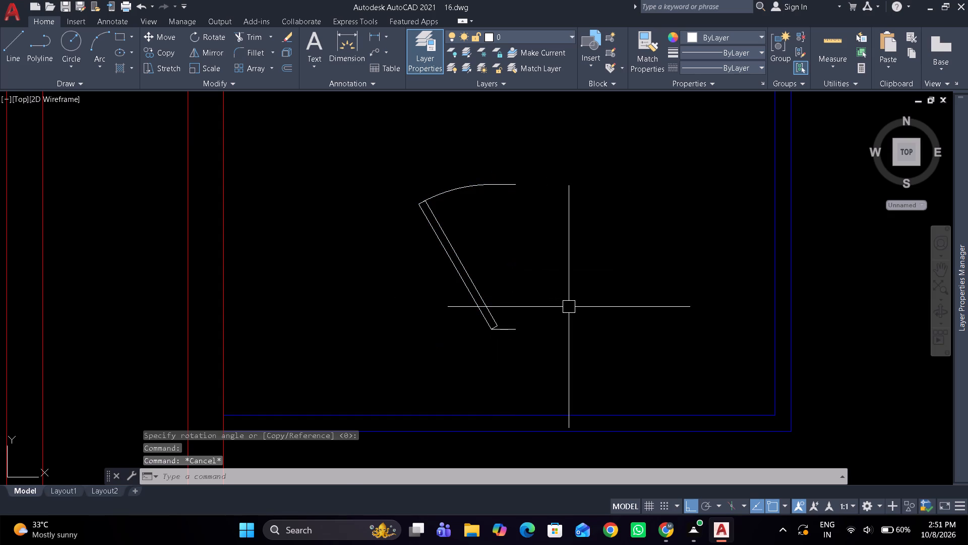
key("space")
type("6\"")
key("Return")
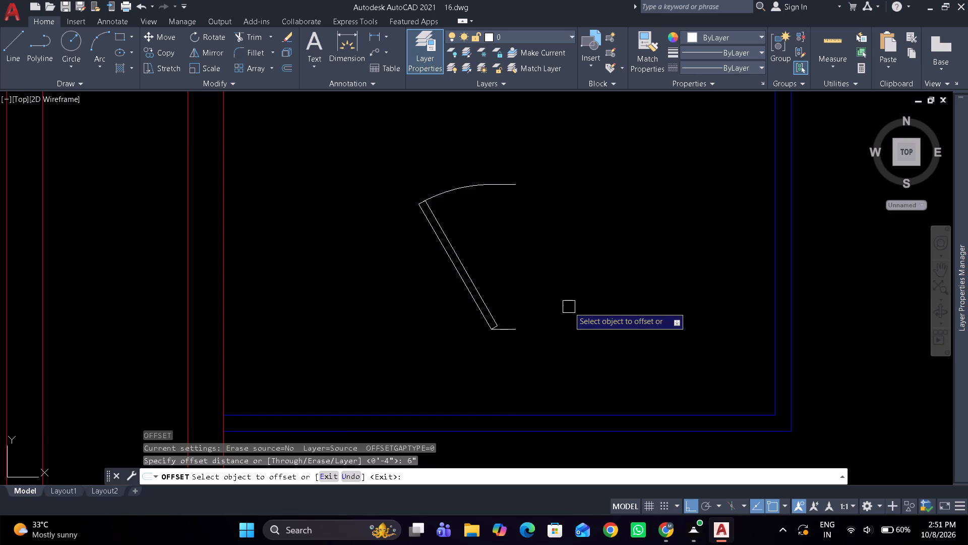
scroll(634, 341, "up", 1)
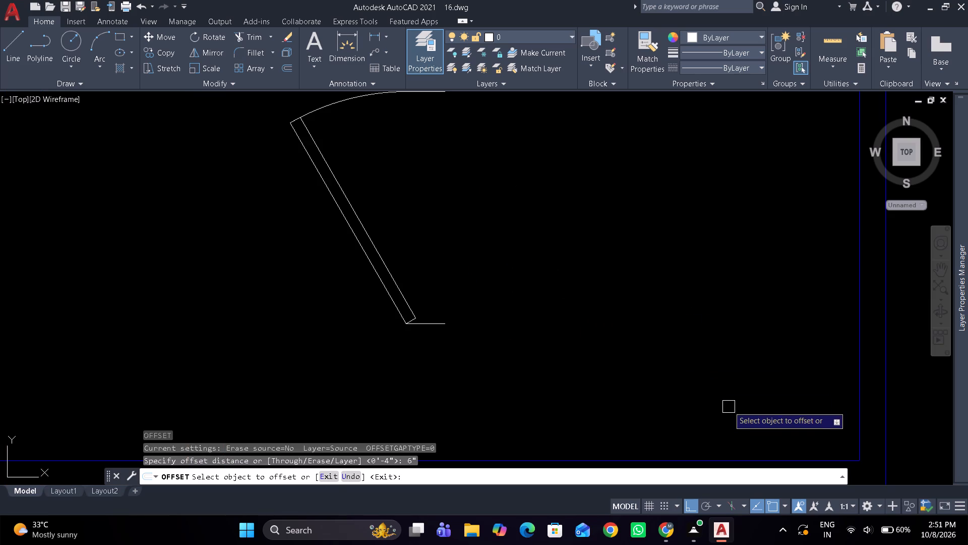
middle_click_drag(711, 390, 651, 340)
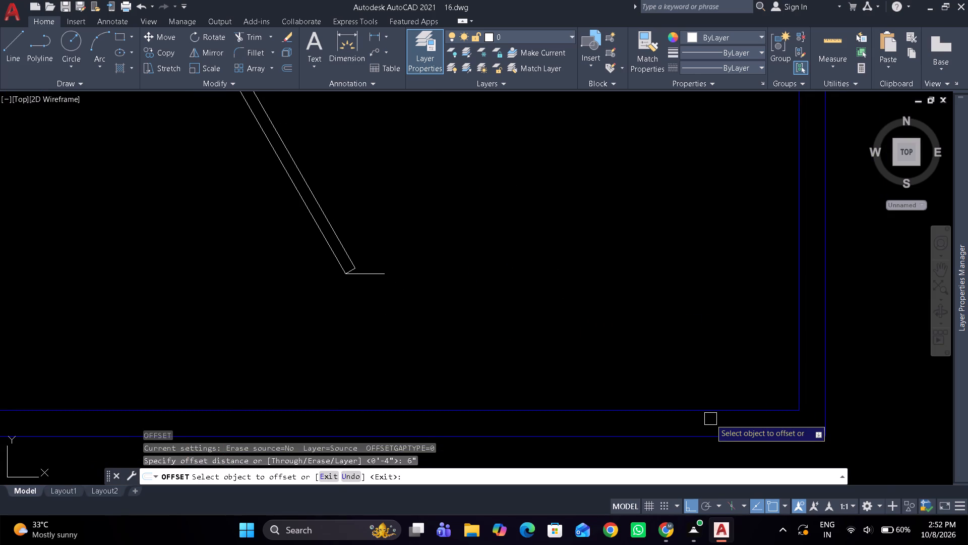
left_click_drag(710, 414, 706, 389)
left_click(697, 322)
key("space")
Extend the offset line to the right wall's outer face and trim its part inside the room, leaving a jamb line across the wall.
type("ex")
key("space")
left_click_drag(732, 371, 729, 365)
key("space")
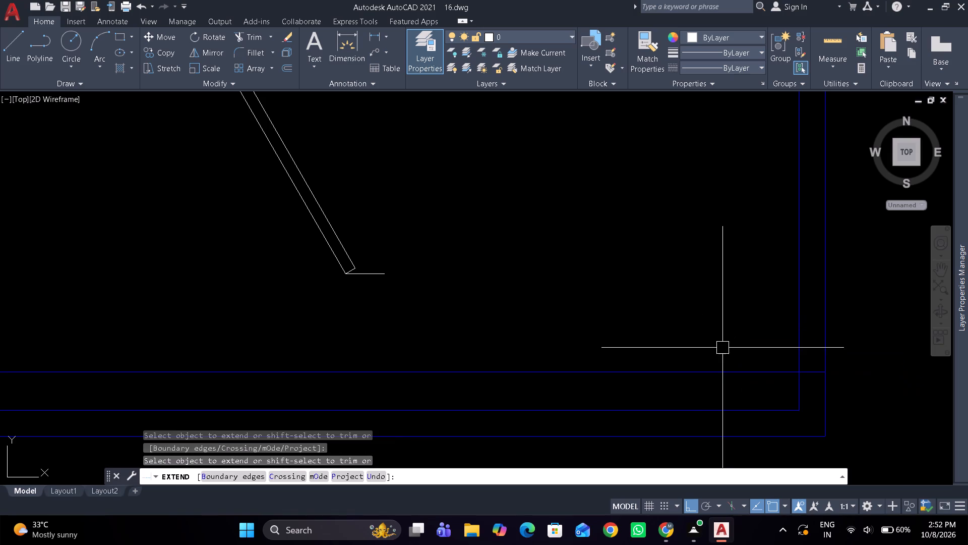
type("tr")
key("space")
left_click(725, 370)
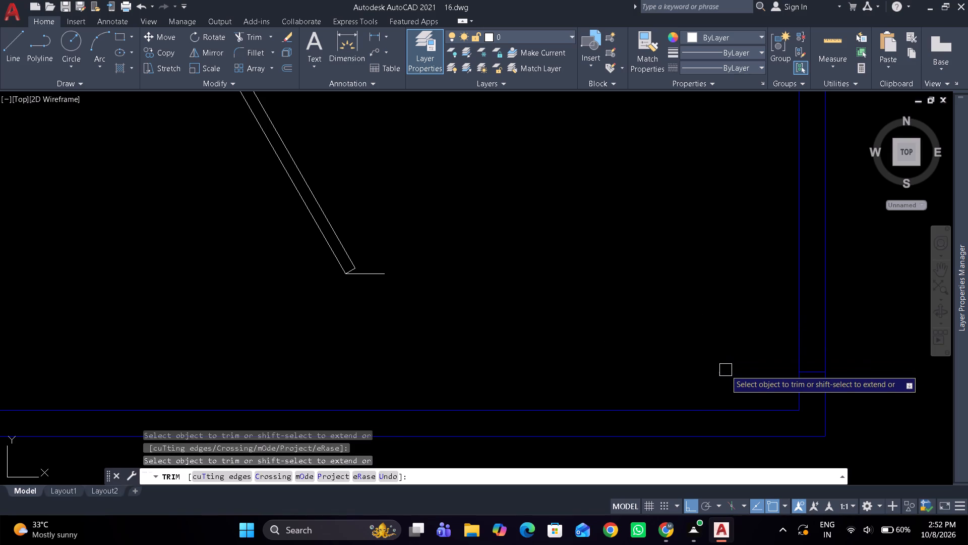
key("space")
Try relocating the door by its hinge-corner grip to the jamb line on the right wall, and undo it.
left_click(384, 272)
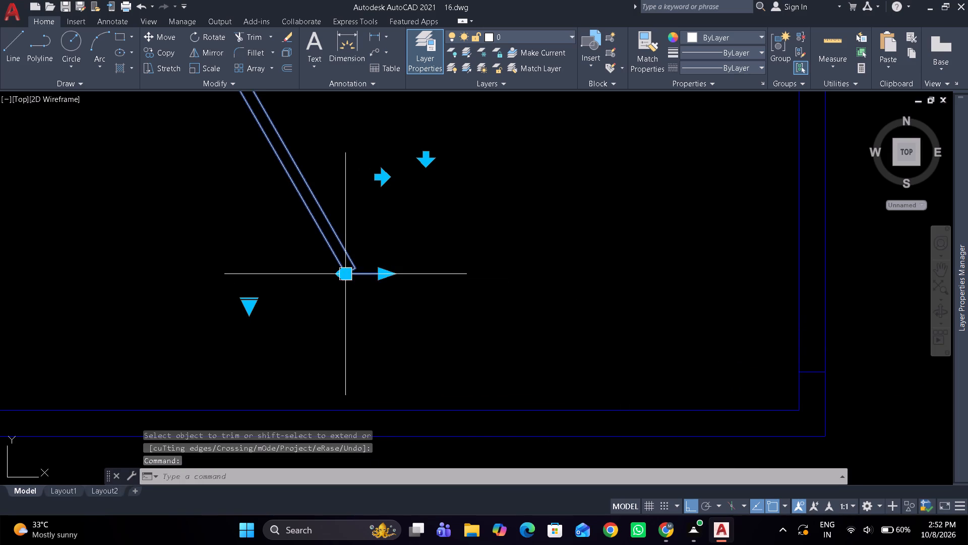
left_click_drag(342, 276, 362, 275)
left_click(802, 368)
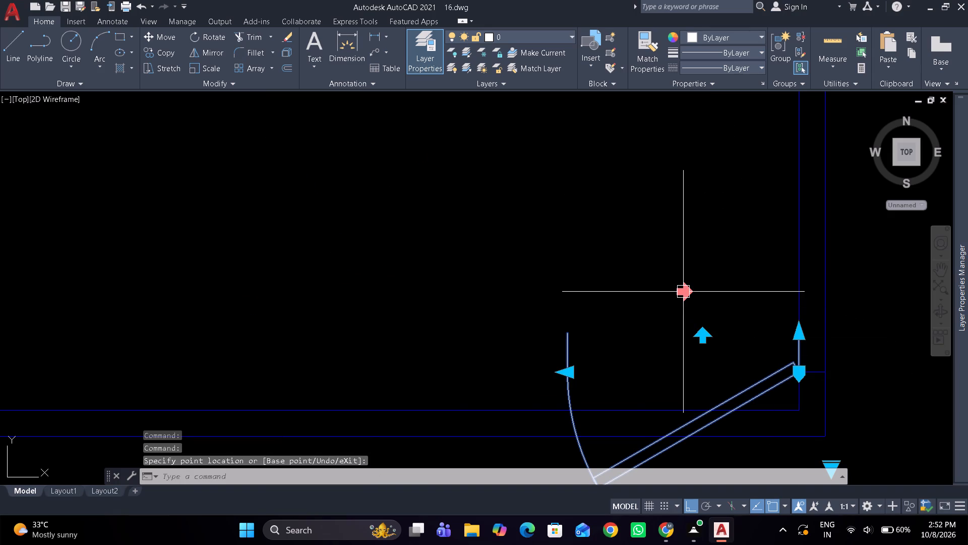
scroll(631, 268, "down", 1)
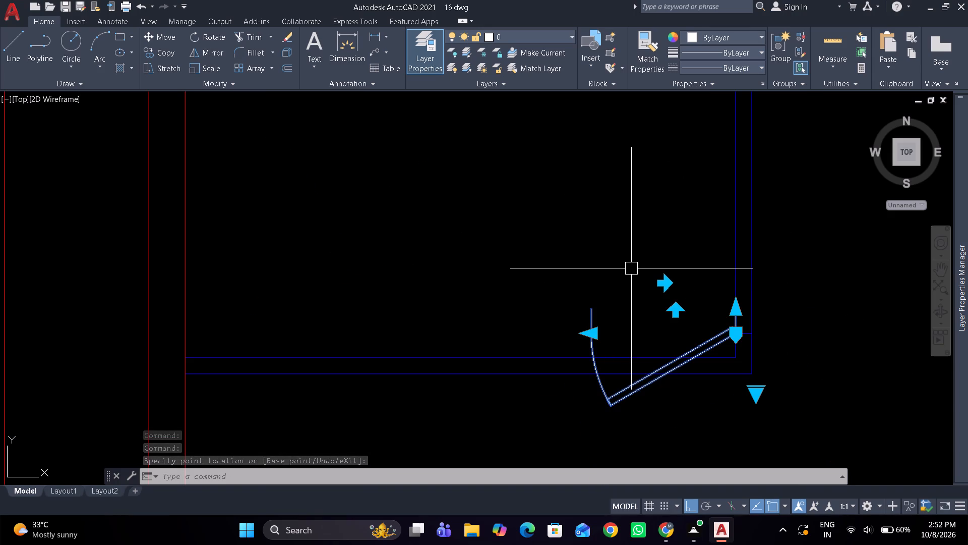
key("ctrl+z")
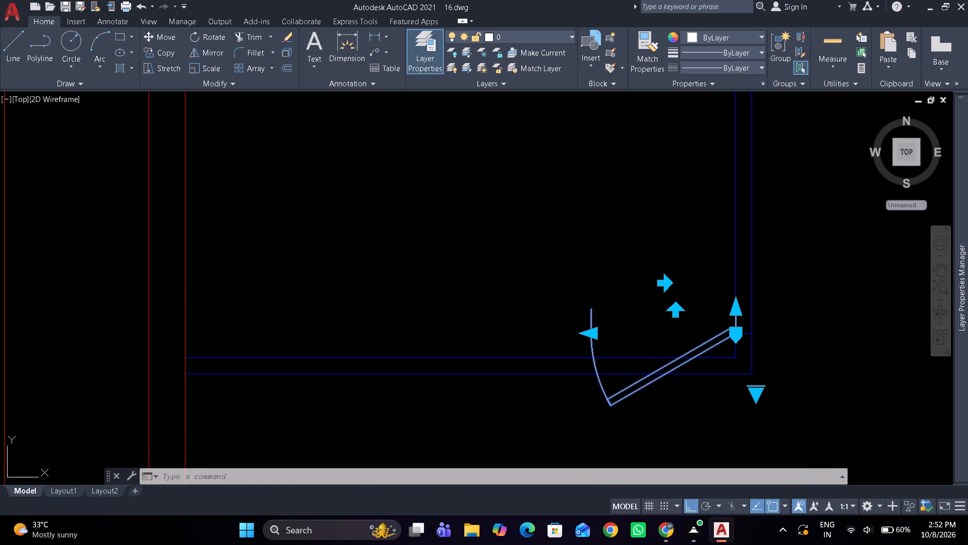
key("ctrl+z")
Move the door from its hinge corner to the jamb line's inner end on the large room's right wall.
left_click(346, 254)
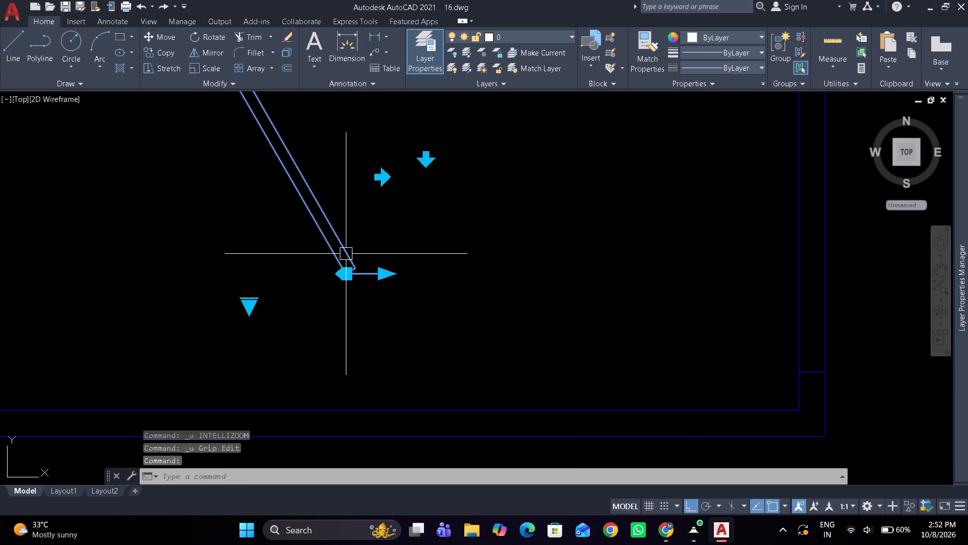
type("m")
key("space")
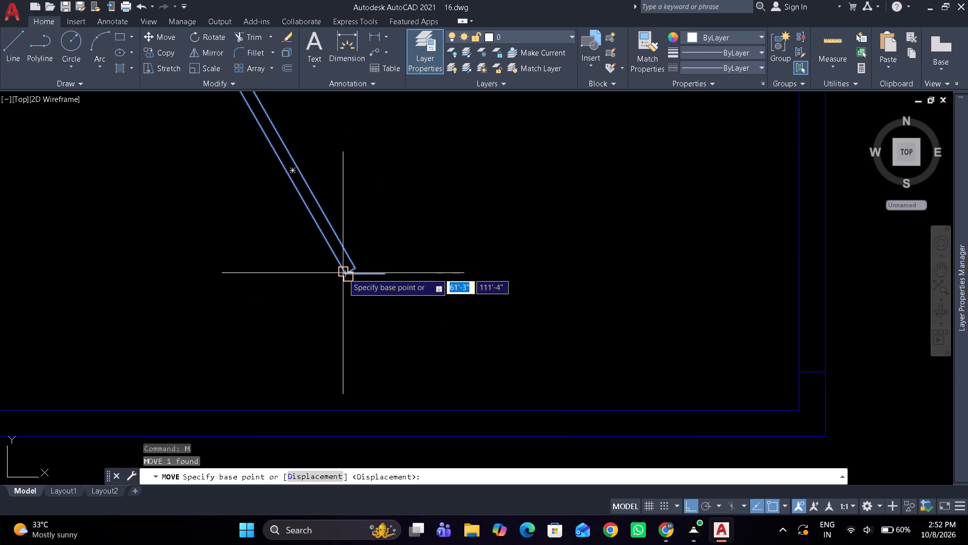
scroll(351, 277, "up", 3)
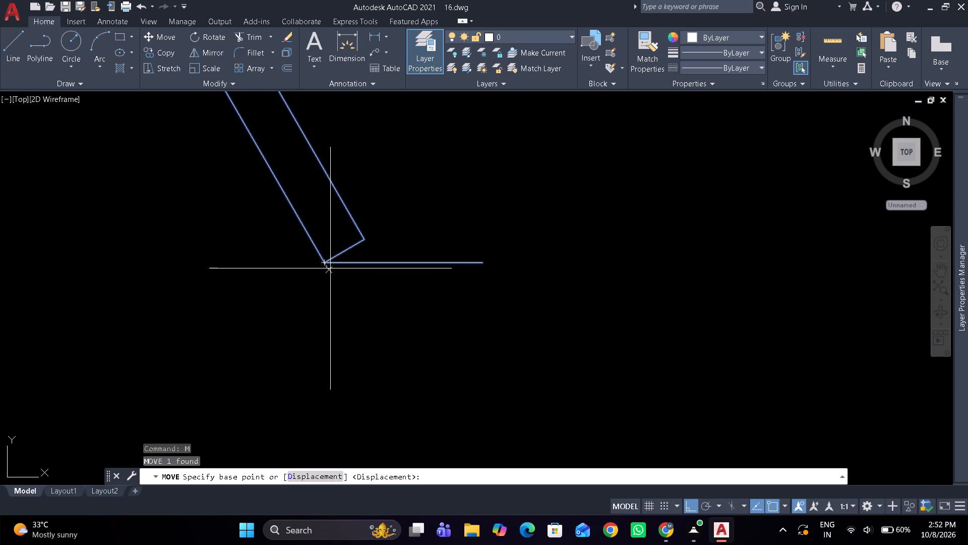
left_click_drag(324, 260, 309, 268)
scroll(297, 286, "down", 2)
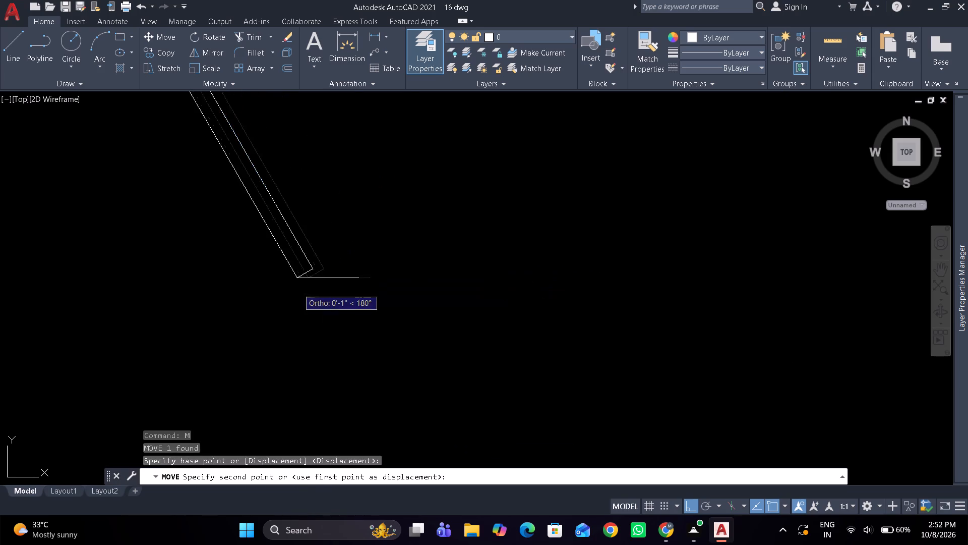
scroll(300, 291, "down", 1)
left_click(760, 383)
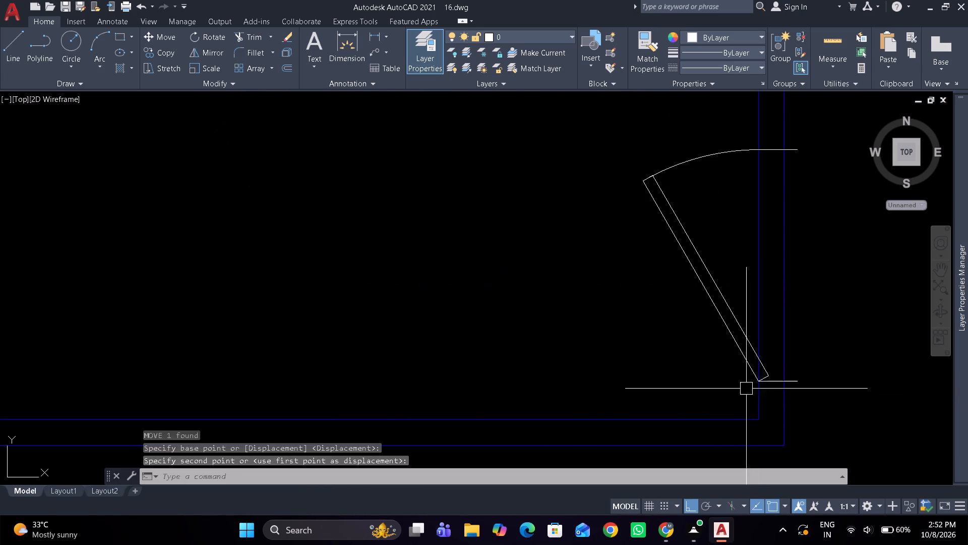
Set the door block's wall thickness to 4" so its jamb ends at the wall's outer face.
scroll(728, 401, "up", 1)
middle_click_drag(644, 388, 473, 374)
left_click(555, 282)
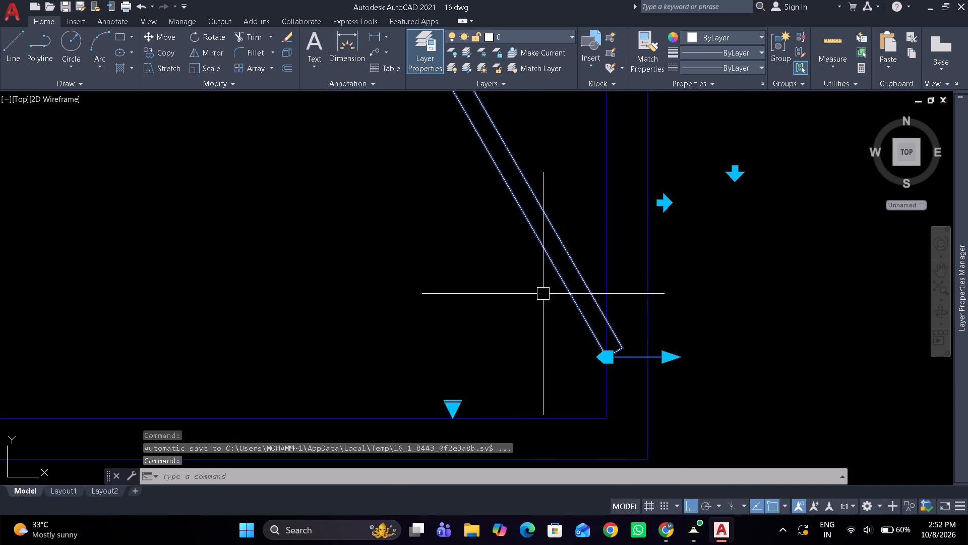
scroll(668, 348, "up", 3)
left_click(643, 389)
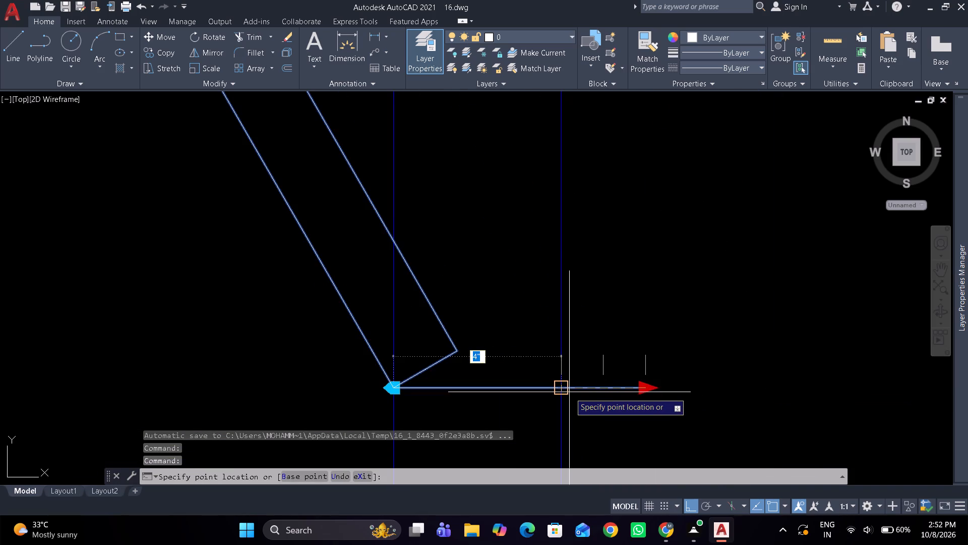
left_click(561, 385)
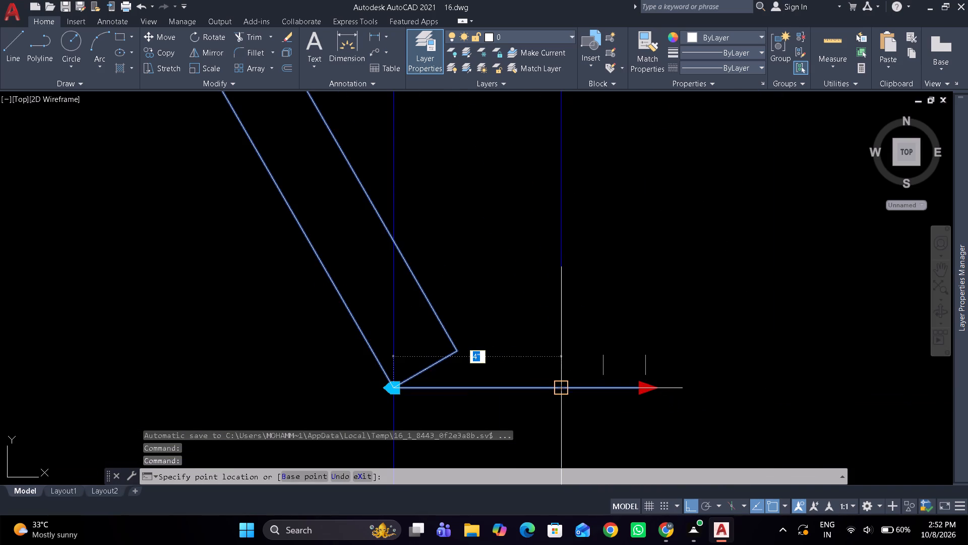
key("Escape")
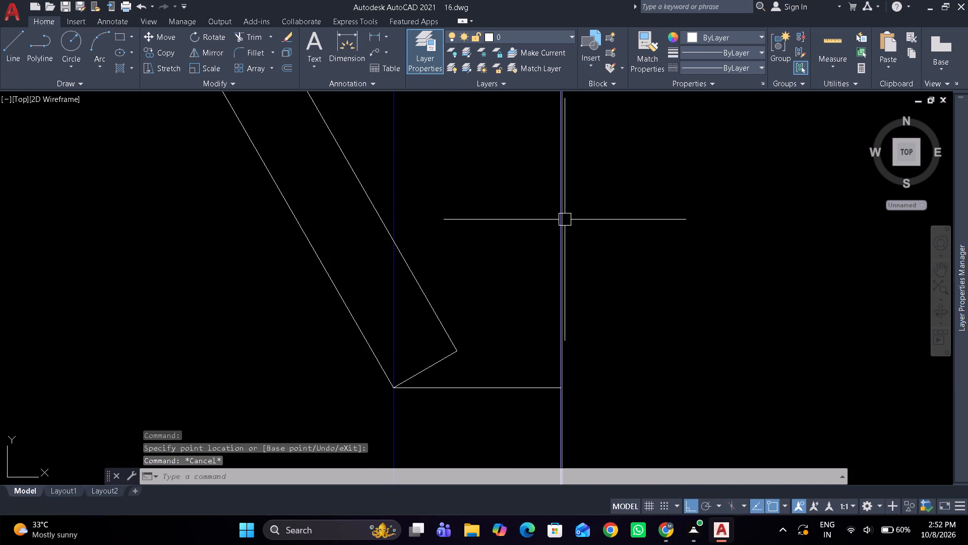
Create a new layer named Doores & Windows, widening the layer name column to fit the full name.
scroll(564, 217, "down", 3)
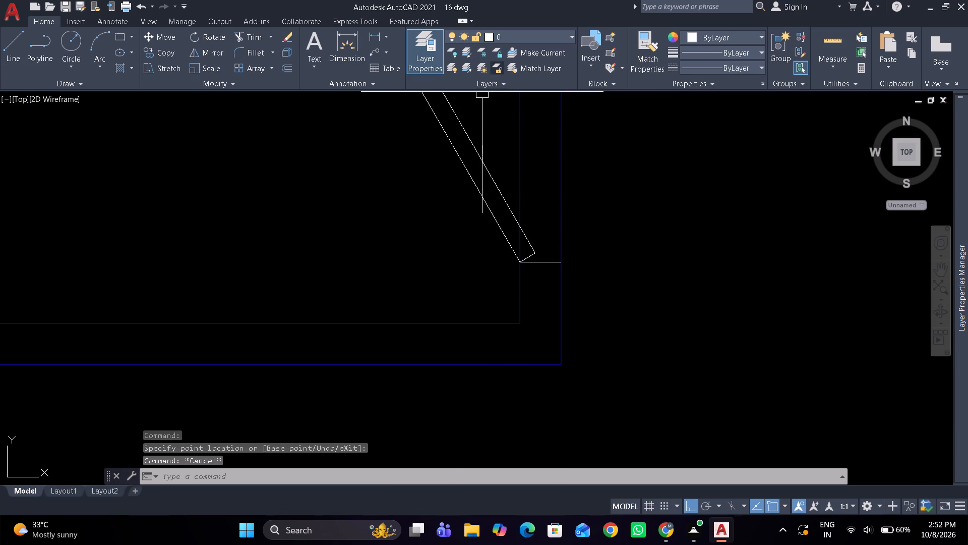
left_click(967, 350)
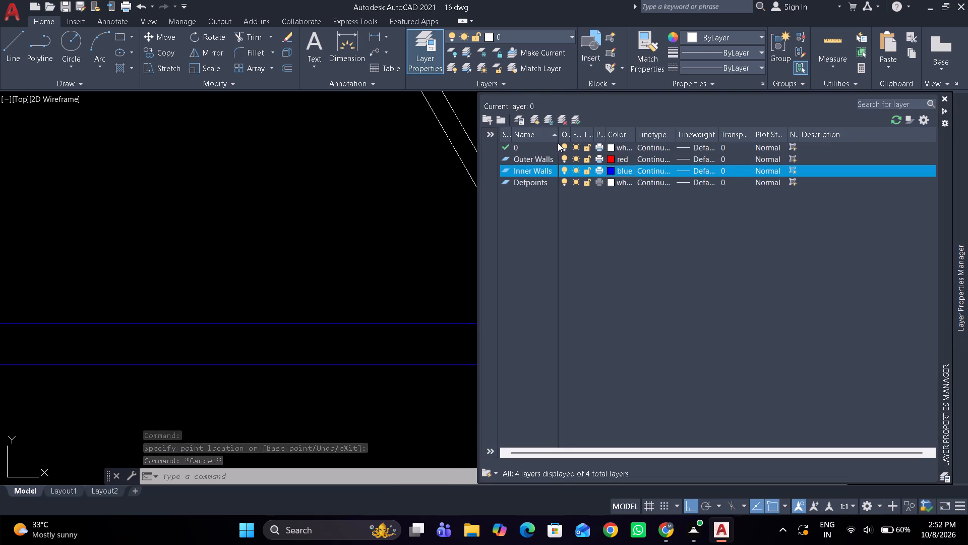
left_click(536, 119)
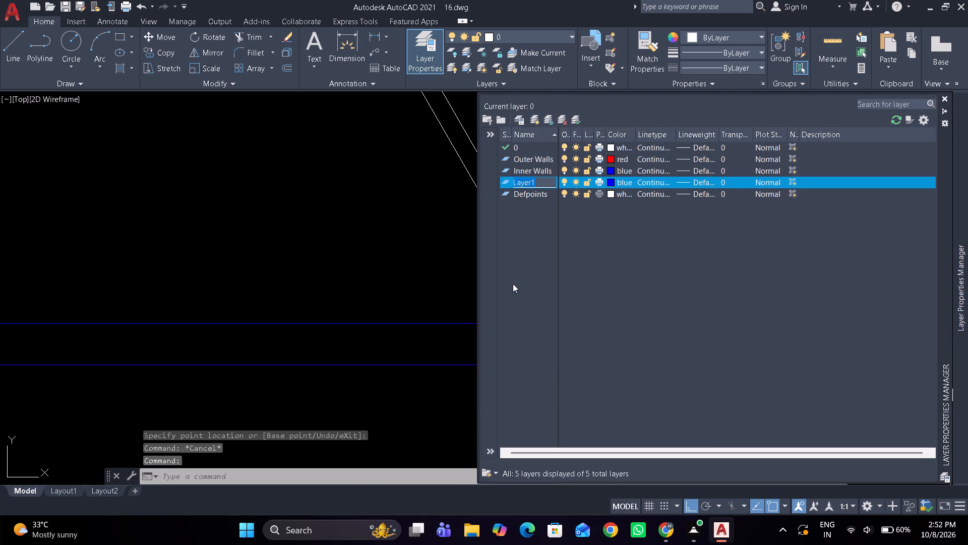
type("Doores")
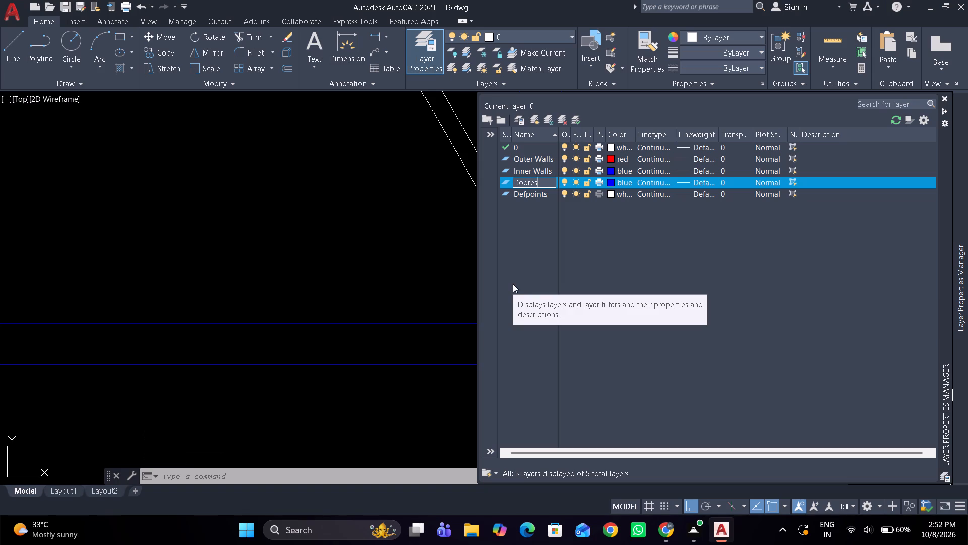
key("space")
type("&")
key("shift+space")
type("Win")
key("BackSpace")
left_click_drag(558, 130, 601, 137)
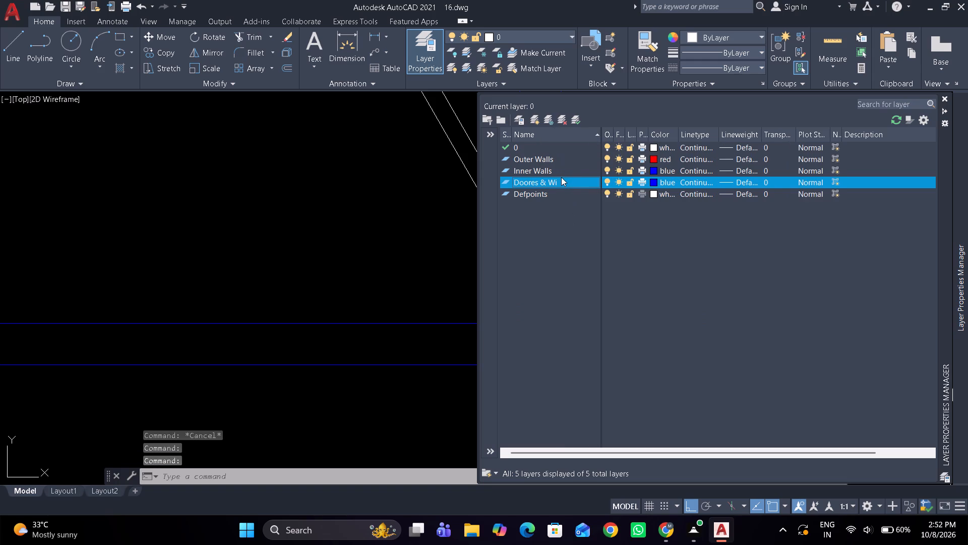
left_click(561, 177)
left_click(564, 183)
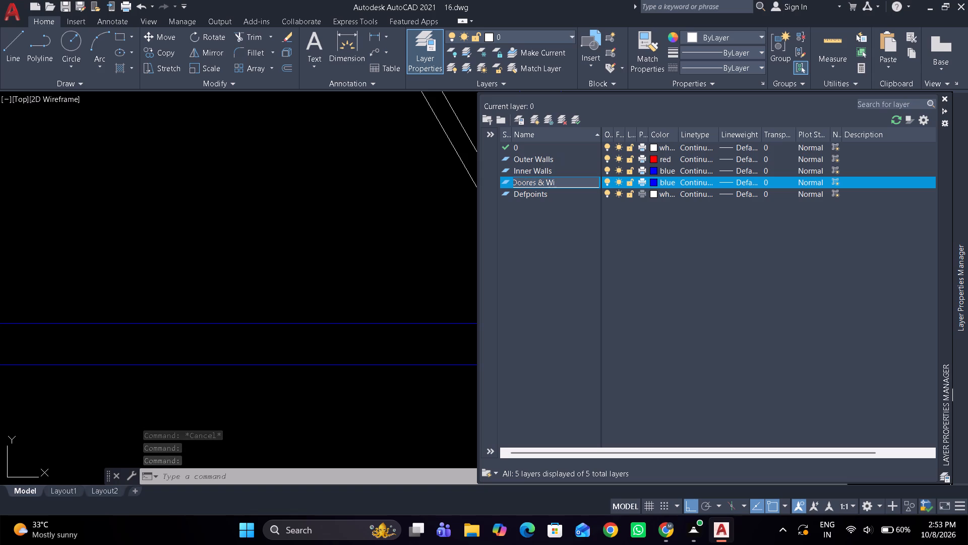
key("n")
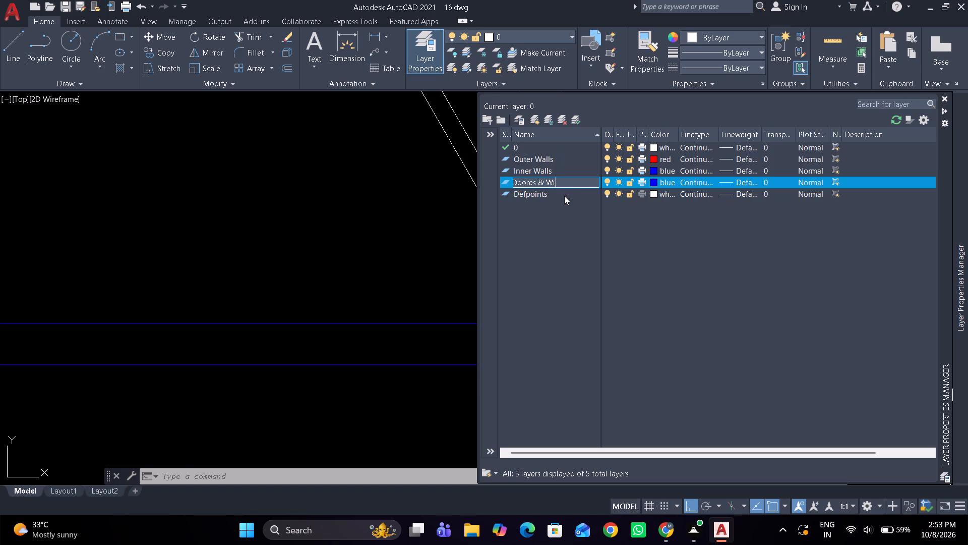
key("d")
key("o")
key("w")
key("s")
left_click(571, 237)
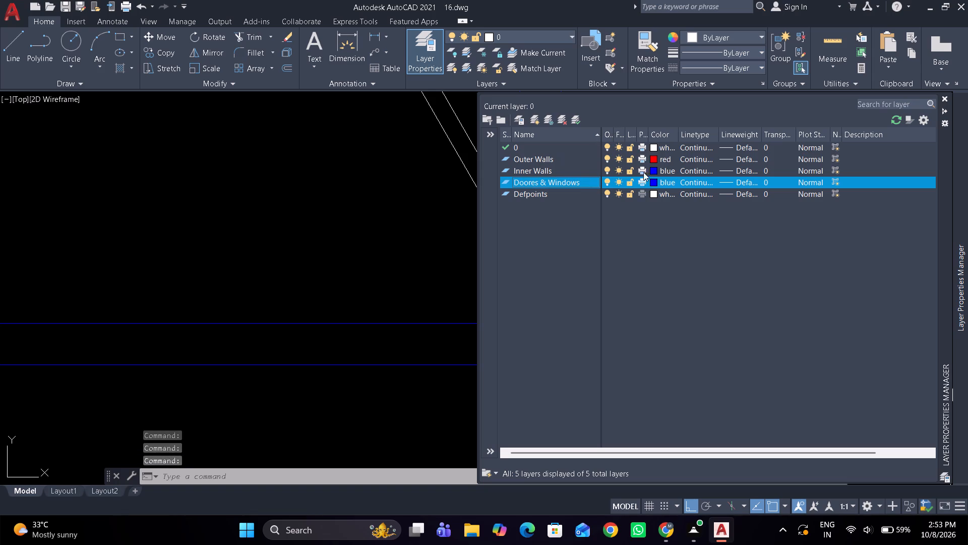
Set the Doores & Windows layer's colour to green.
left_click(653, 182)
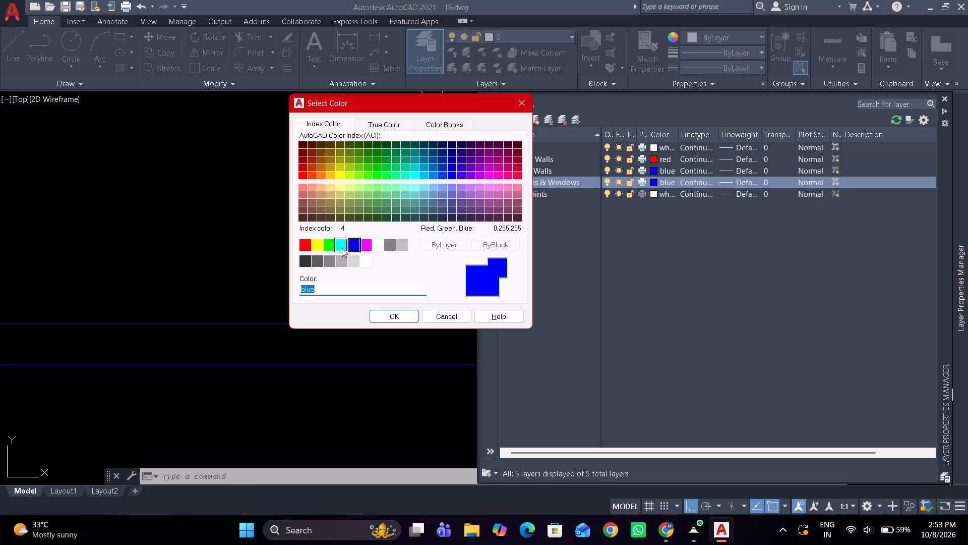
left_click(327, 248)
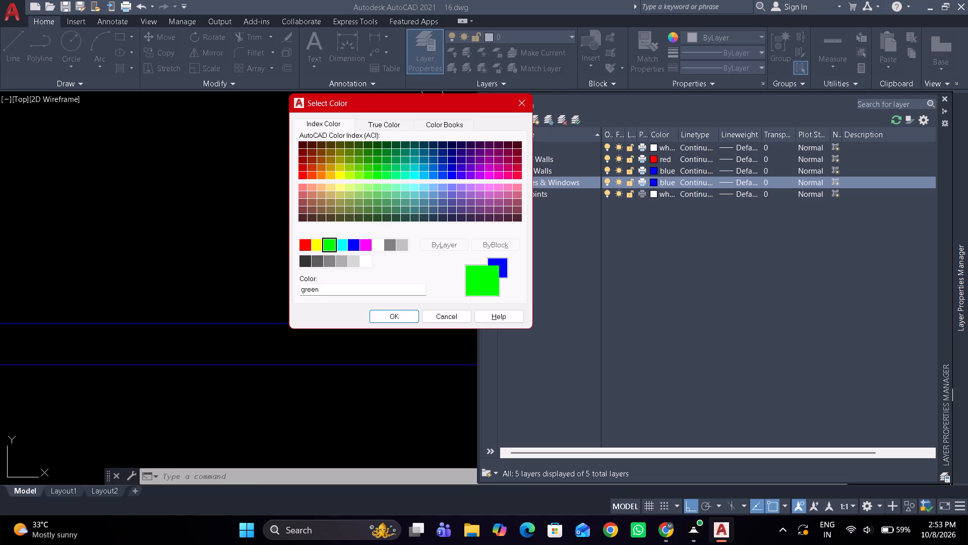
left_click(392, 317)
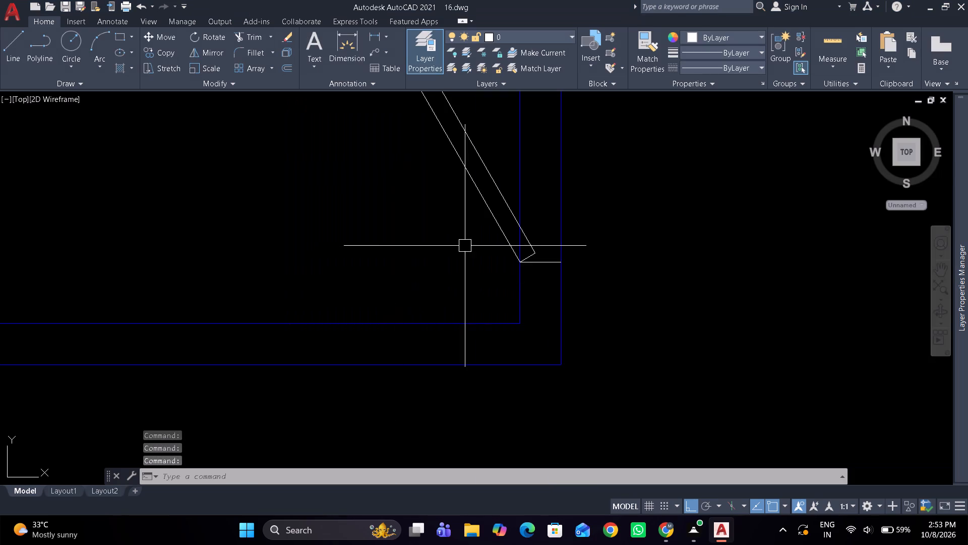
Assign the door block on the large room's right wall to the Doores & Windows layer.
left_click(495, 213)
left_click(558, 32)
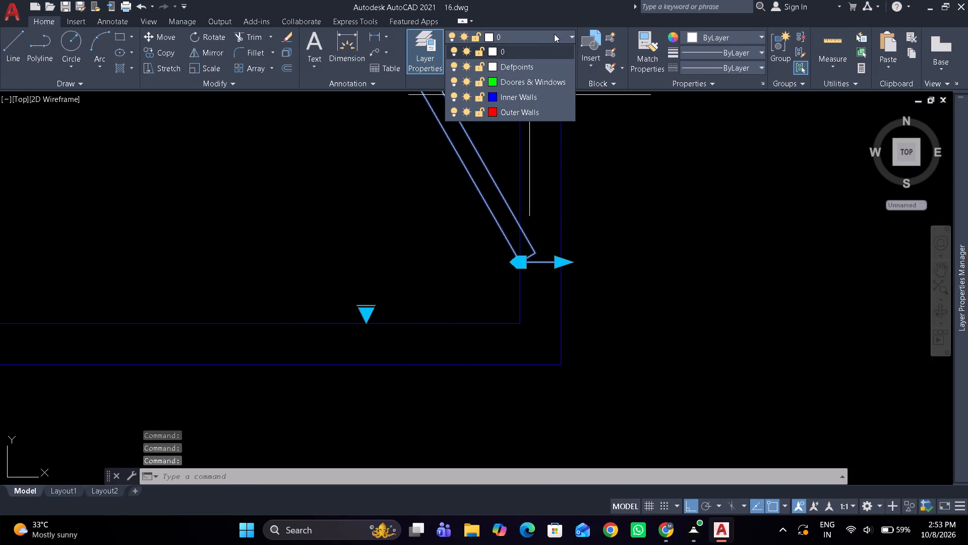
left_click(531, 85)
scroll(602, 187, "down", 2)
middle_click_drag(606, 226, 609, 292)
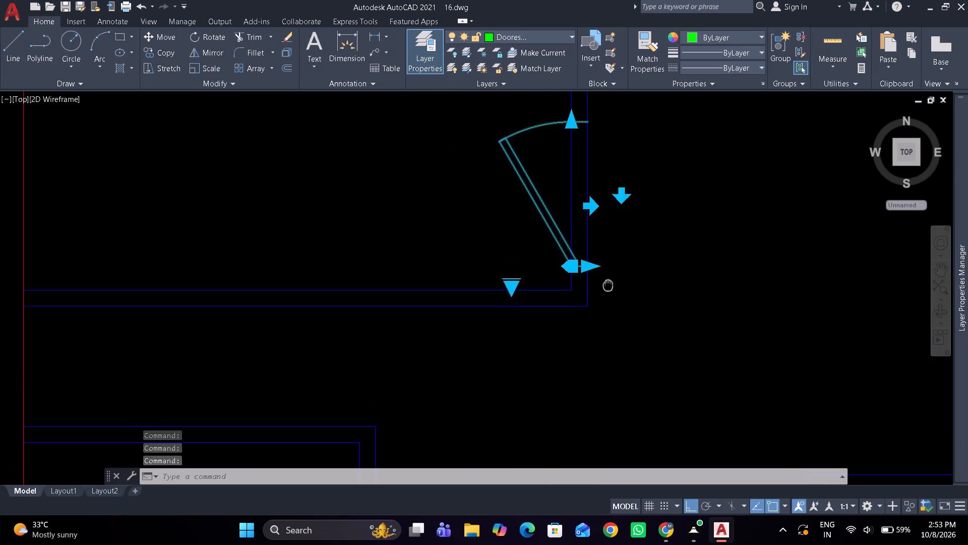
middle_click_drag(609, 292, 609, 296)
key("Escape")
key("Escape")
Trim both partition wall lines between the door's jambs to open the doorway in the large room's right wall.
scroll(606, 261, "down", 2)
middle_click_drag(604, 256, 602, 256)
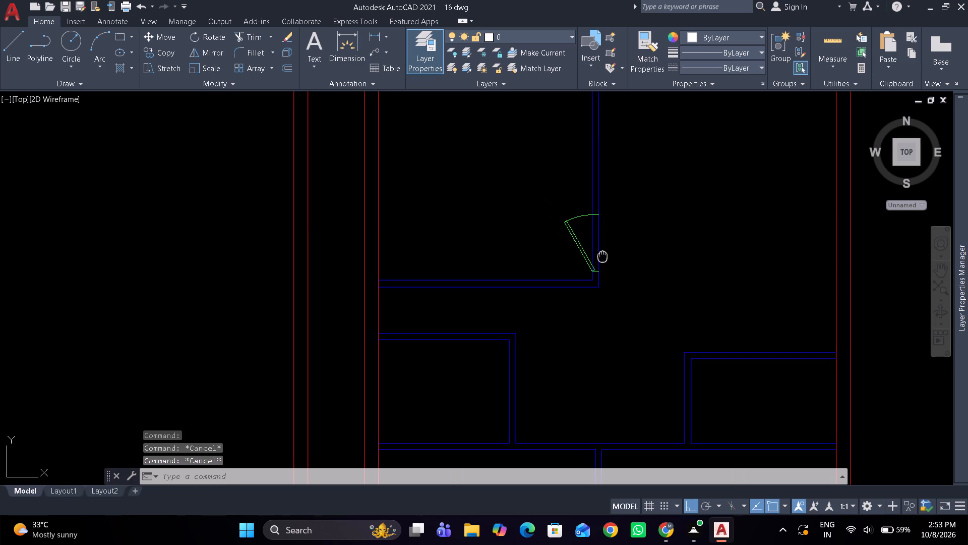
middle_click_drag(602, 256, 580, 266)
scroll(577, 242, "up", 3)
type("tr")
key("space")
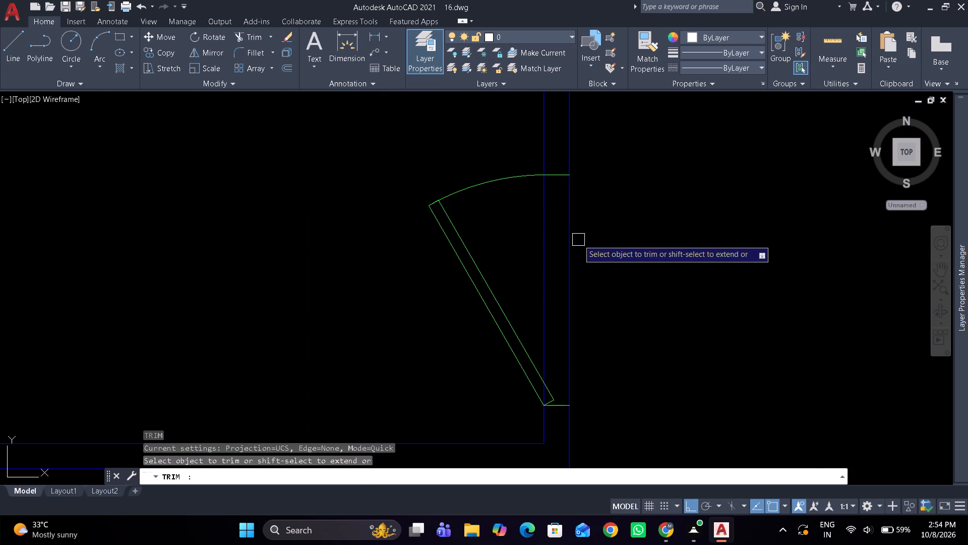
left_click_drag(585, 236, 537, 231)
scroll(535, 402, "up", 3)
left_click(562, 372)
key("space")
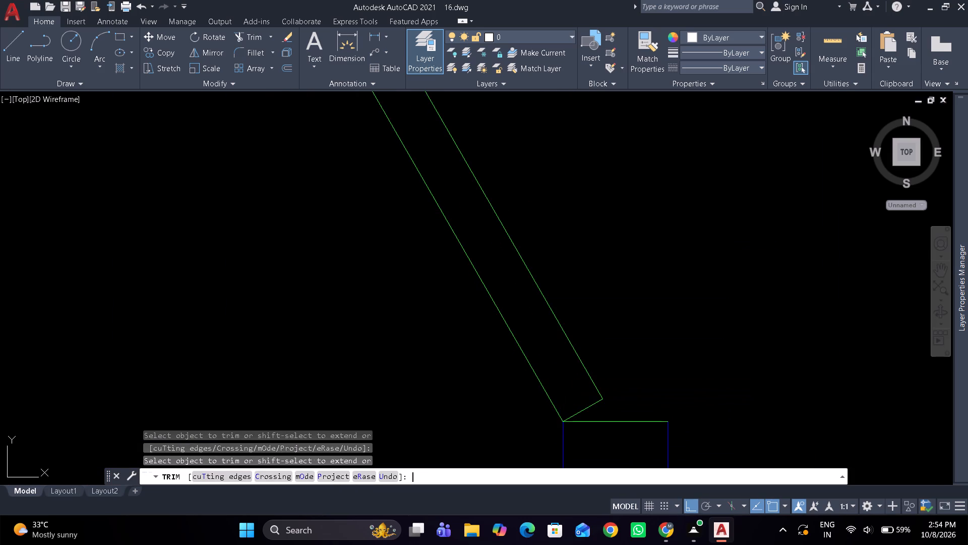
Set the door block's swing to Open 60º.
left_click(561, 336)
scroll(563, 301, "down", 4)
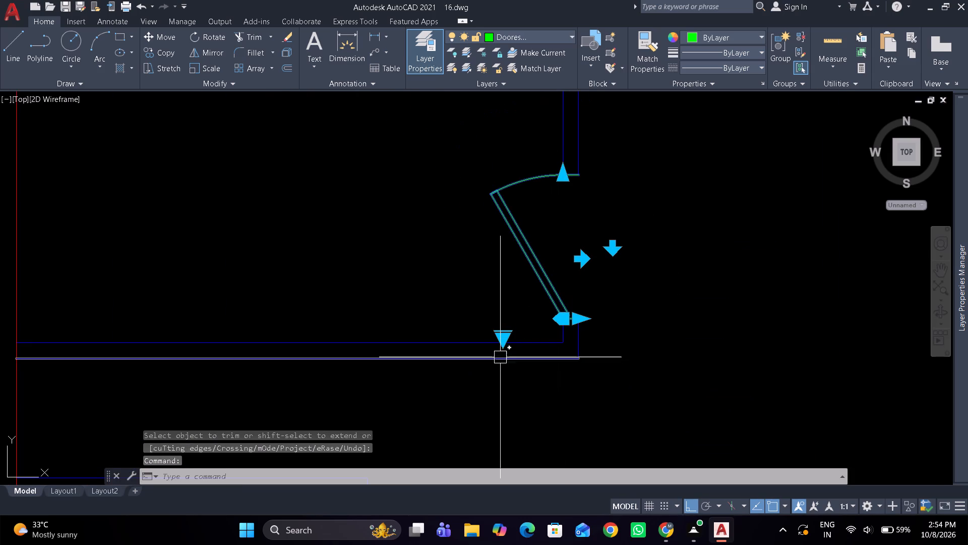
left_click(503, 343)
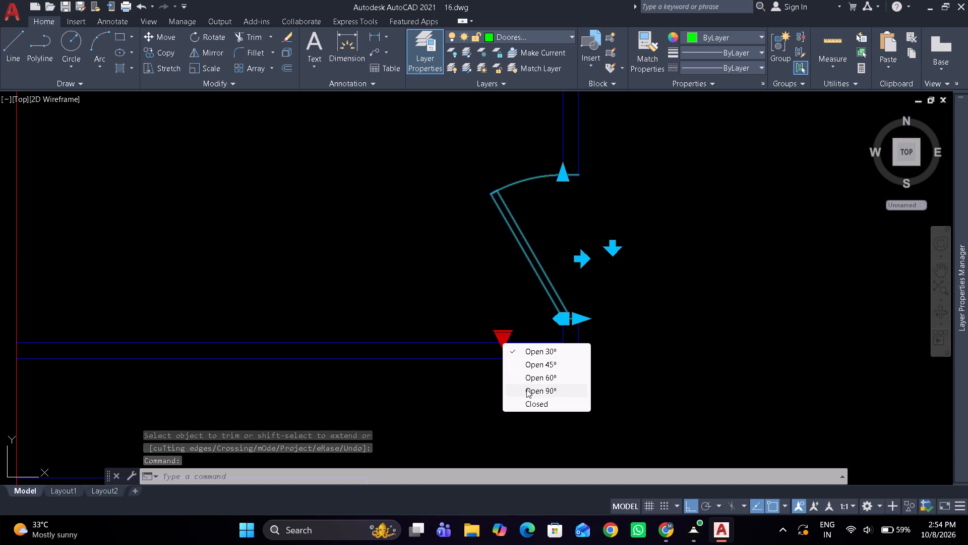
left_click(530, 379)
key("Escape")
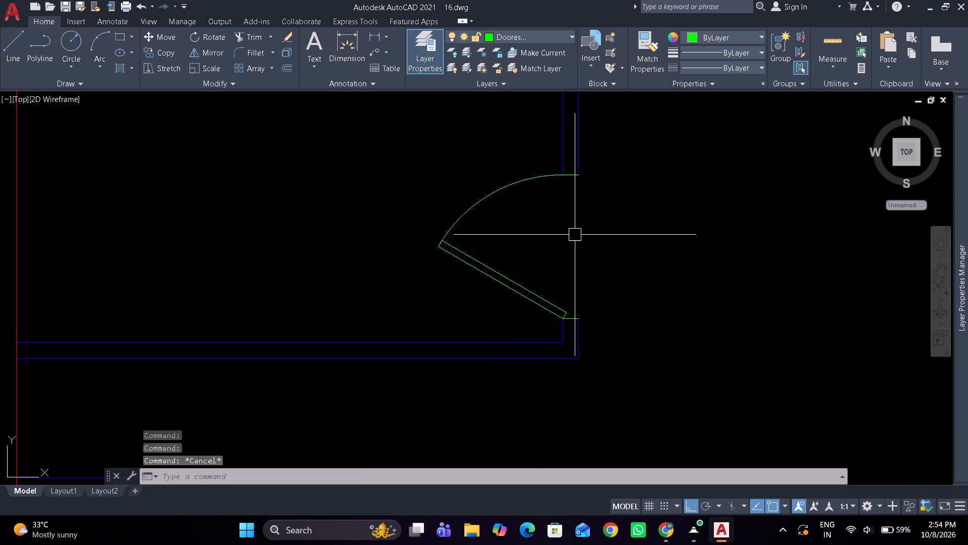
Examine the trimmed wall ends at the door's upper jamb and the surrounding room layout.
scroll(583, 216, "down", 3)
middle_click_drag(571, 225, 505, 268)
scroll(512, 253, "up", 9)
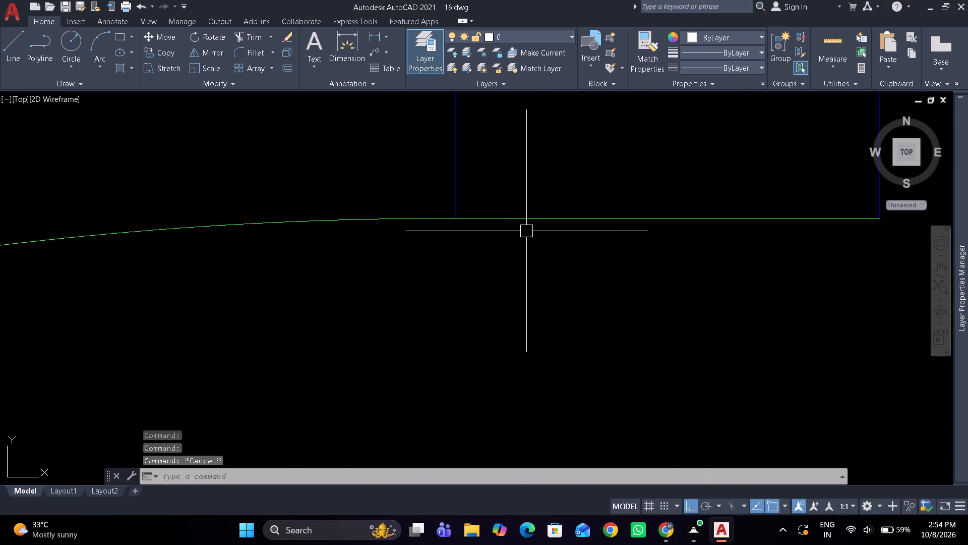
scroll(526, 231, "up", 2)
scroll(500, 243, "down", 3)
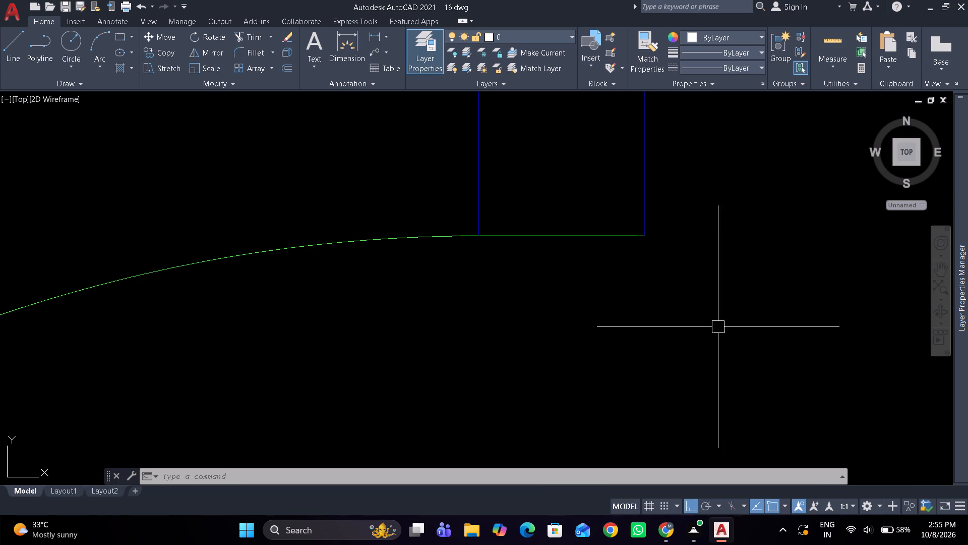
scroll(689, 247, "down", 2)
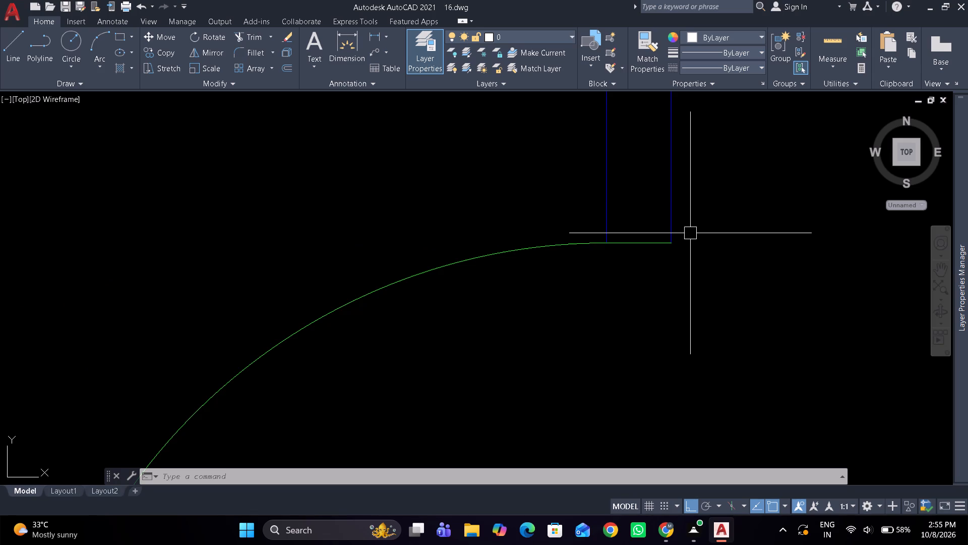
scroll(691, 220, "down", 5)
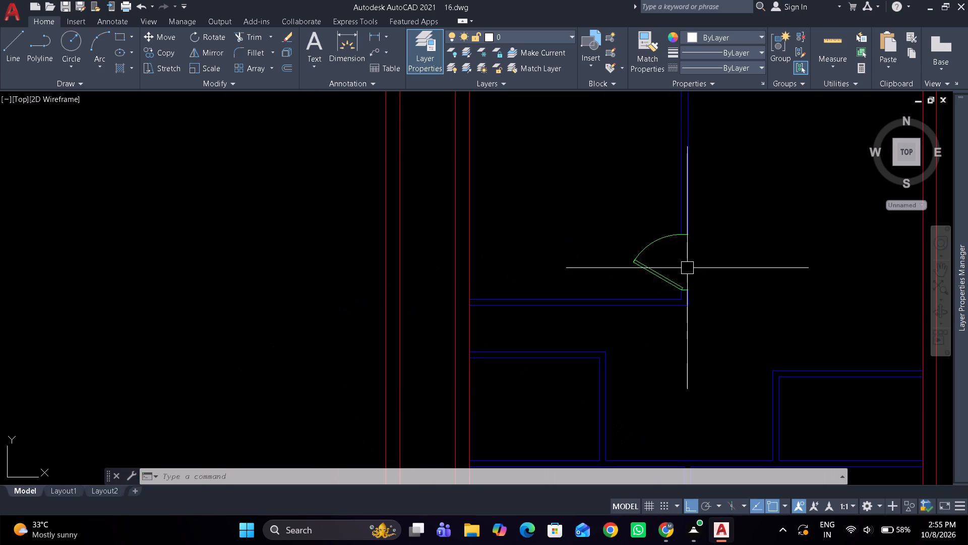
scroll(687, 268, "down", 1)
middle_click_drag(635, 269, 511, 288)
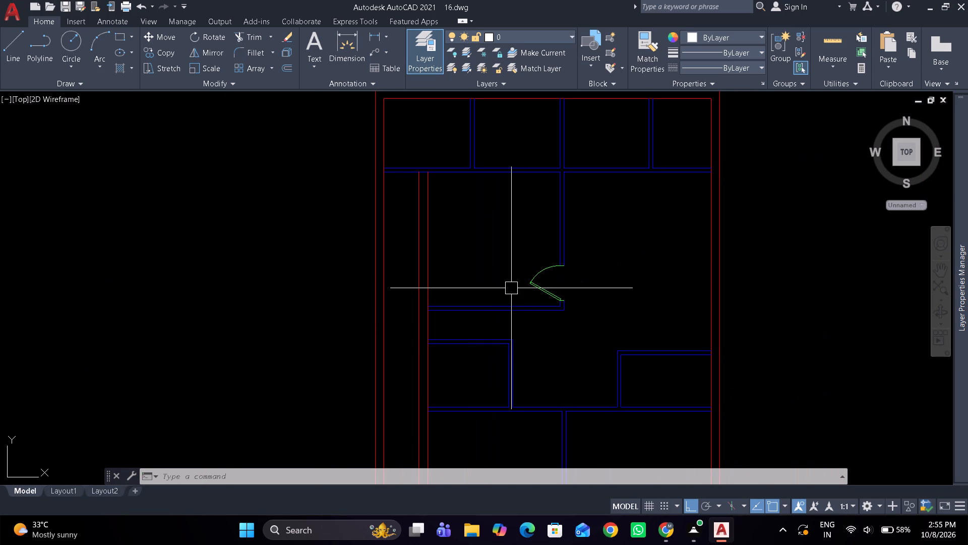
middle_click_drag(518, 282, 521, 332)
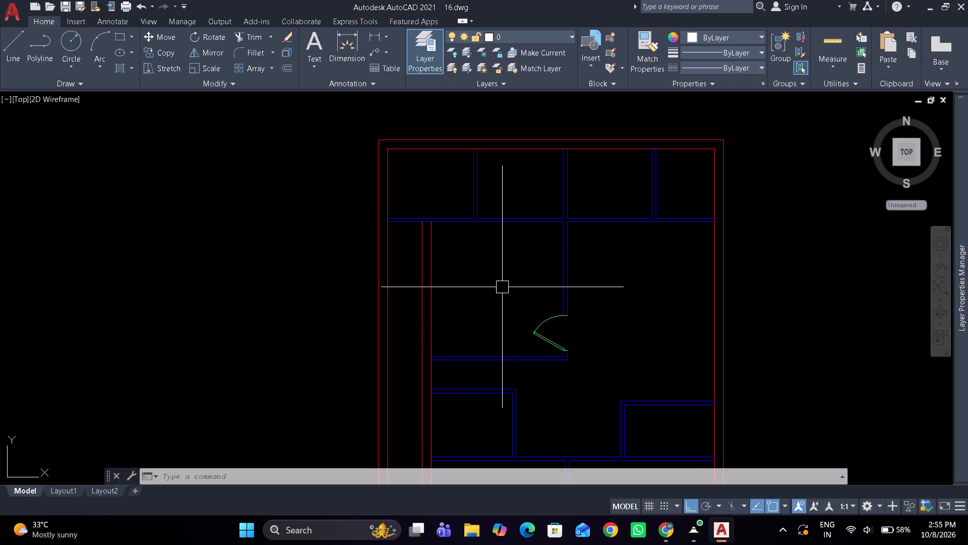
Copy the door from the large room's lower-right inner corner to the matching inner corner of the top-left room.
scroll(521, 311, "up", 1)
left_click(562, 333)
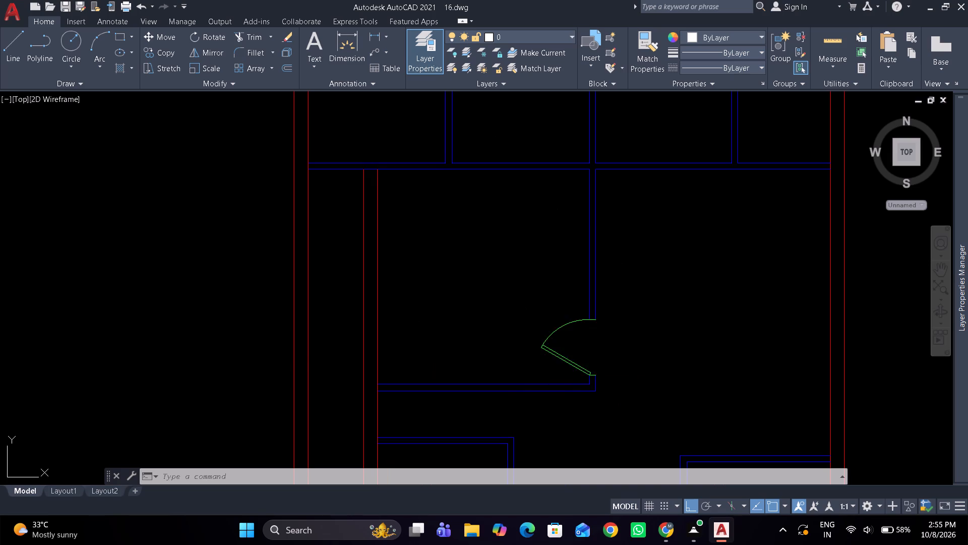
type("co")
key("space")
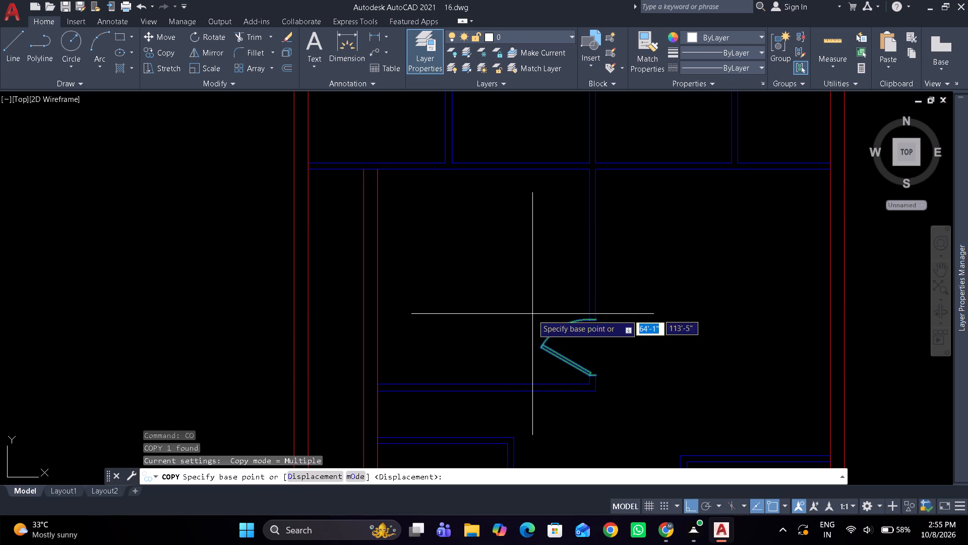
scroll(587, 362, "up", 3)
left_click(587, 398)
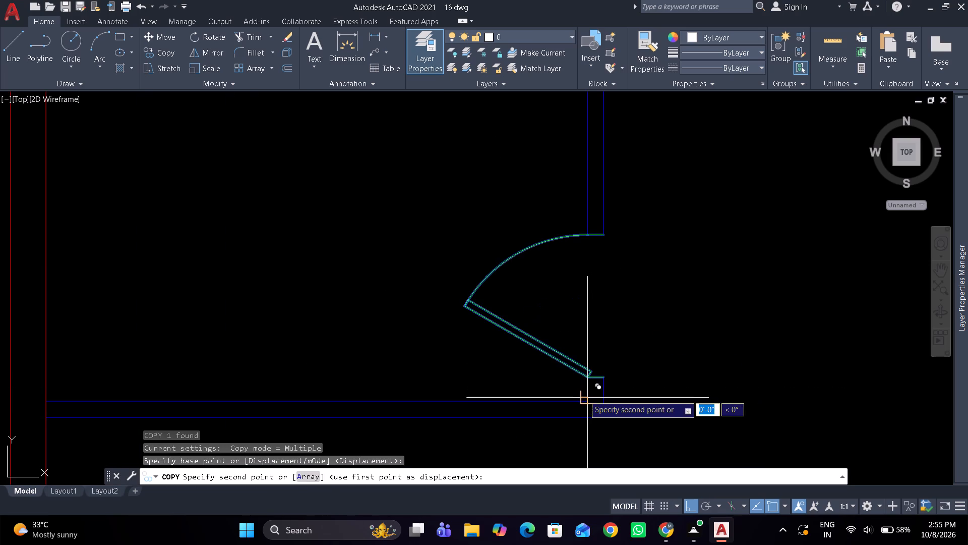
scroll(536, 328, "down", 4)
middle_click_drag(441, 250, 466, 317)
scroll(451, 216, "up", 3)
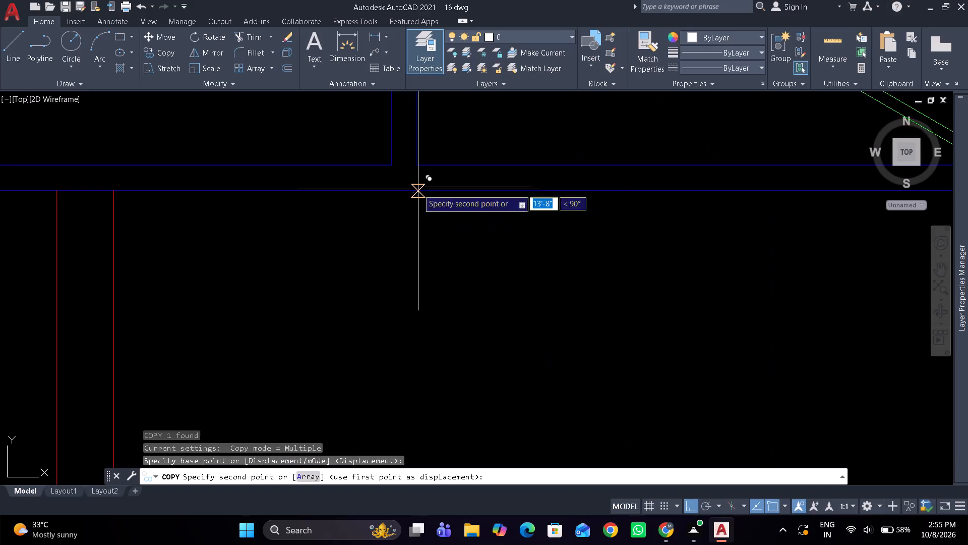
left_click(395, 163)
key("space")
scroll(395, 163, "down", 1)
middle_click_drag(395, 165, 414, 344)
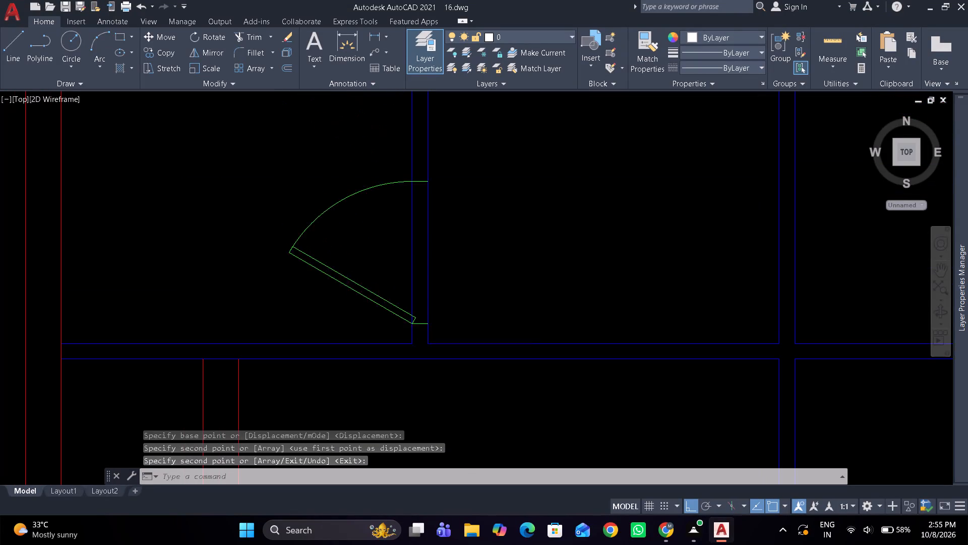
Shrink the copied door in the top-left room to a width of 2'-6".
left_click(374, 293)
scroll(393, 243, "up", 2)
scroll(431, 164, "down", 1)
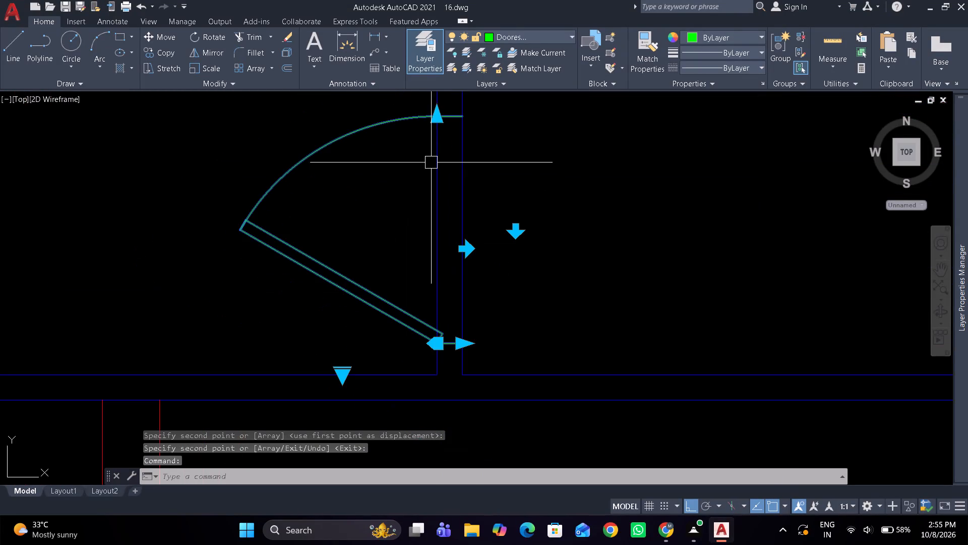
left_click(433, 116)
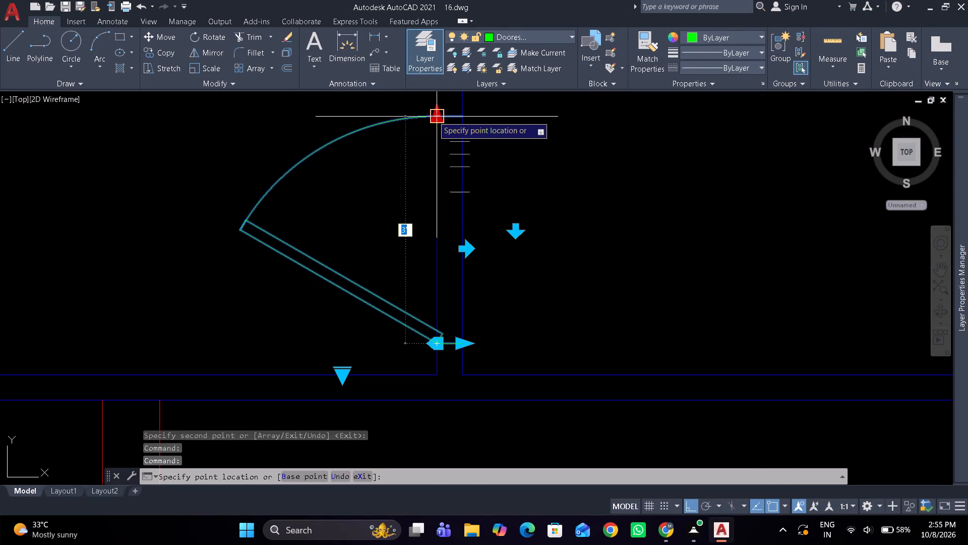
left_click(450, 157)
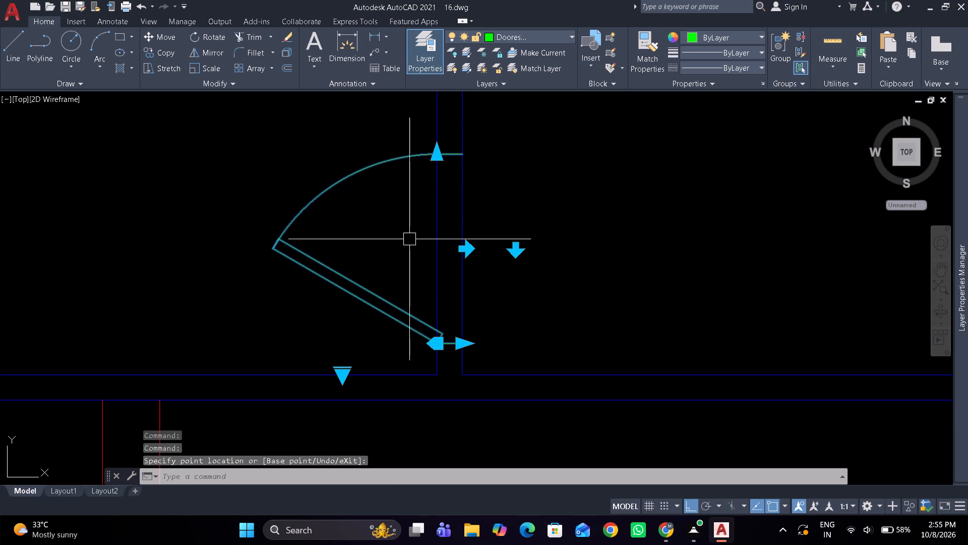
left_click(438, 155)
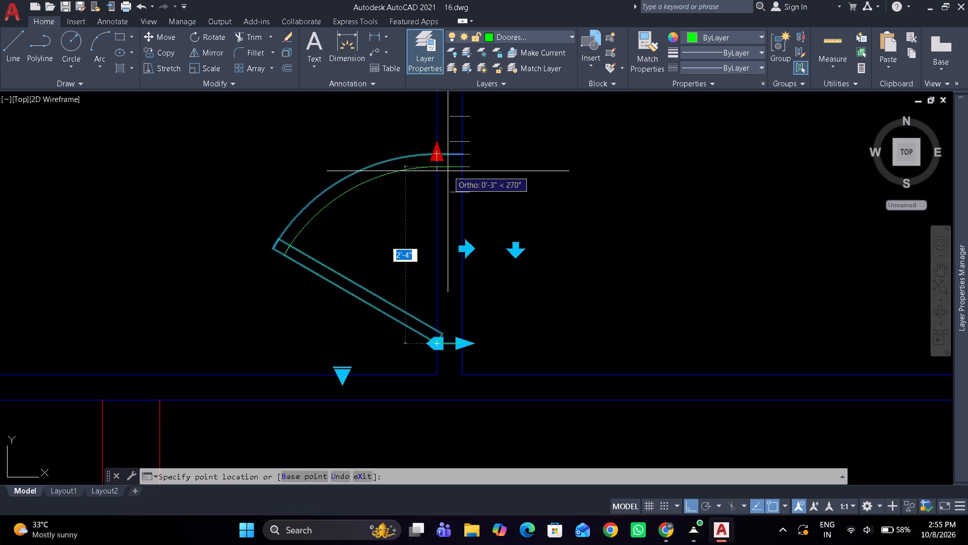
left_click(449, 157)
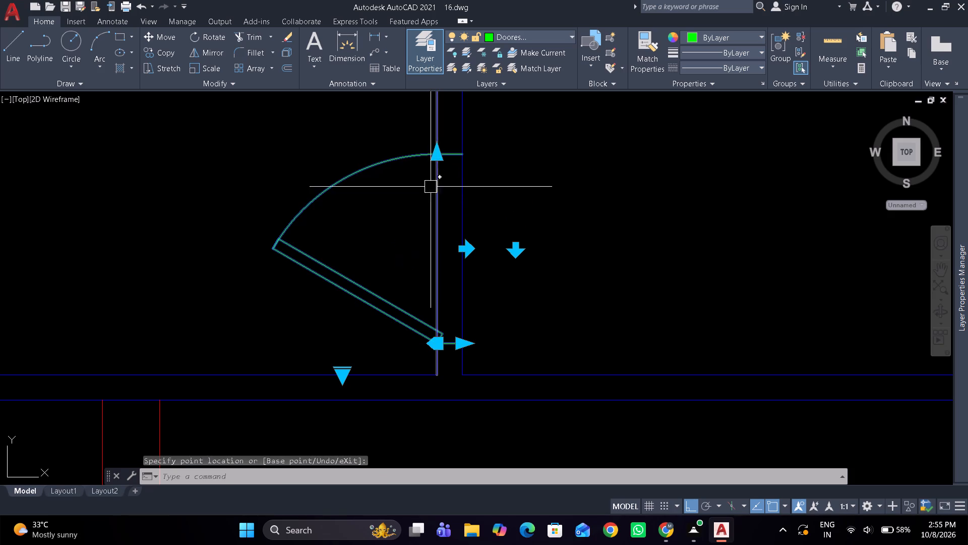
key("Escape")
Trim both partition wall lines between the jambs of the top-left room's door to open the doorway.
type("tr")
key("space")
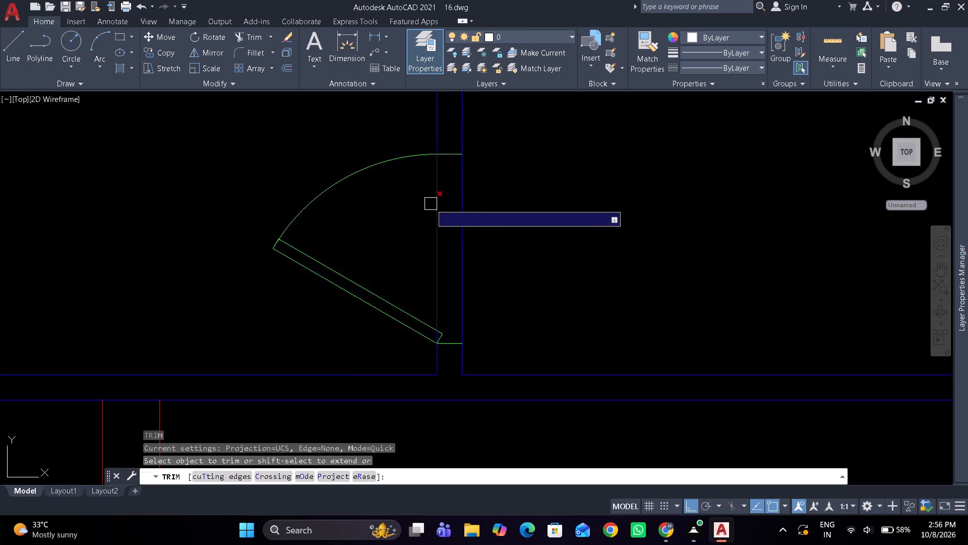
left_click_drag(431, 203, 499, 202)
left_click(461, 206)
scroll(438, 353, "up", 3)
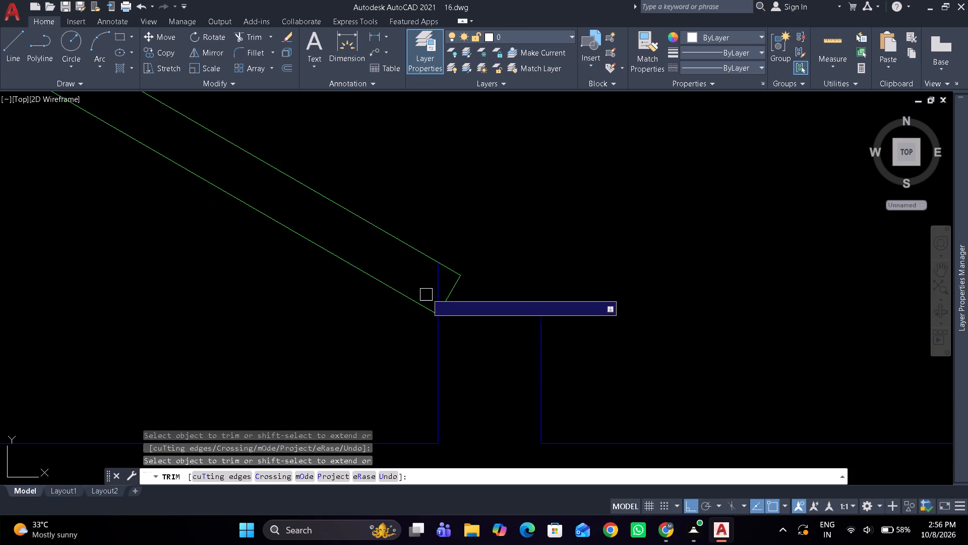
left_click(436, 282)
key("space")
left_click(436, 266)
scroll(461, 222, "down", 6)
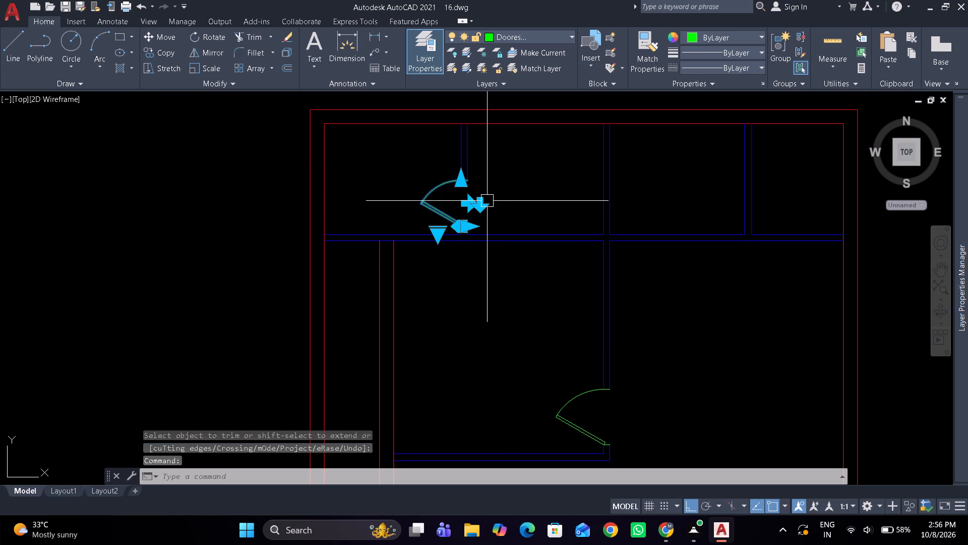
key("Escape")
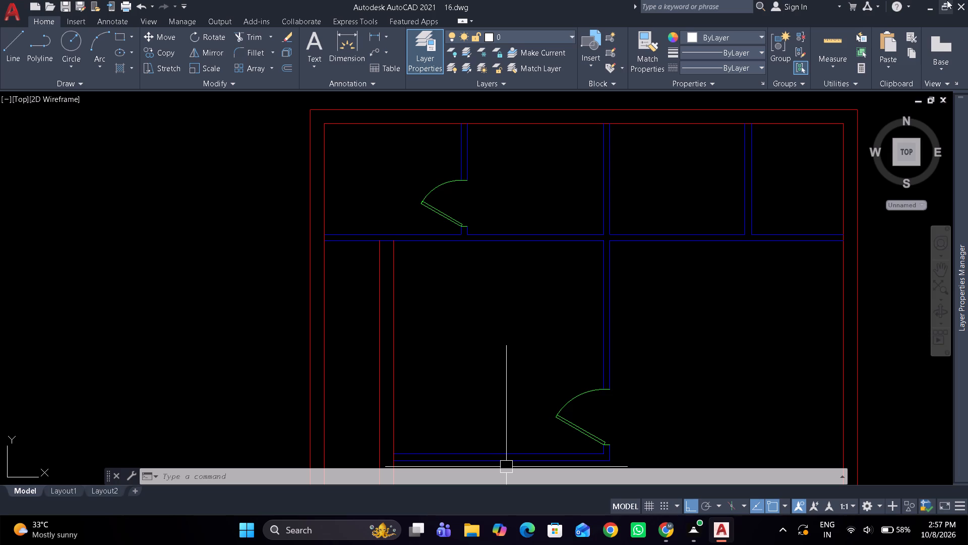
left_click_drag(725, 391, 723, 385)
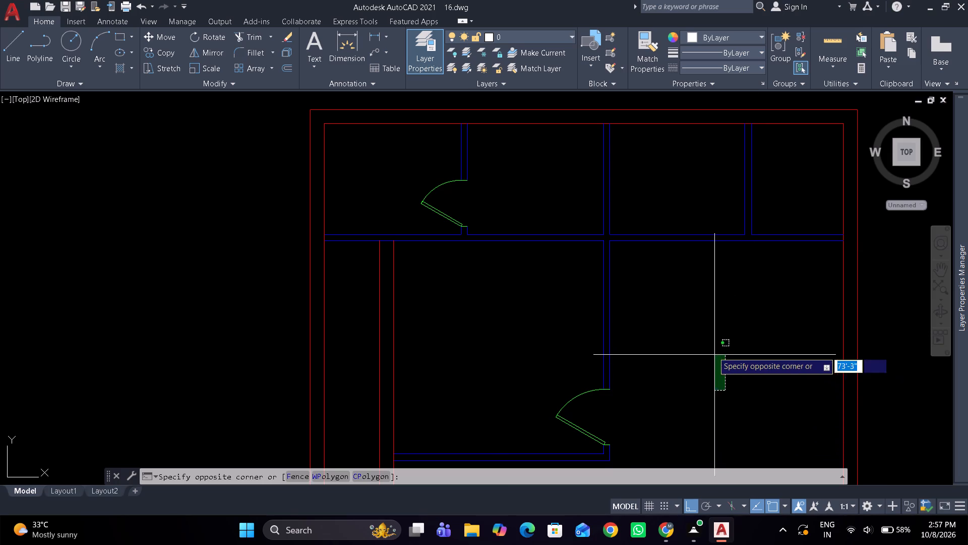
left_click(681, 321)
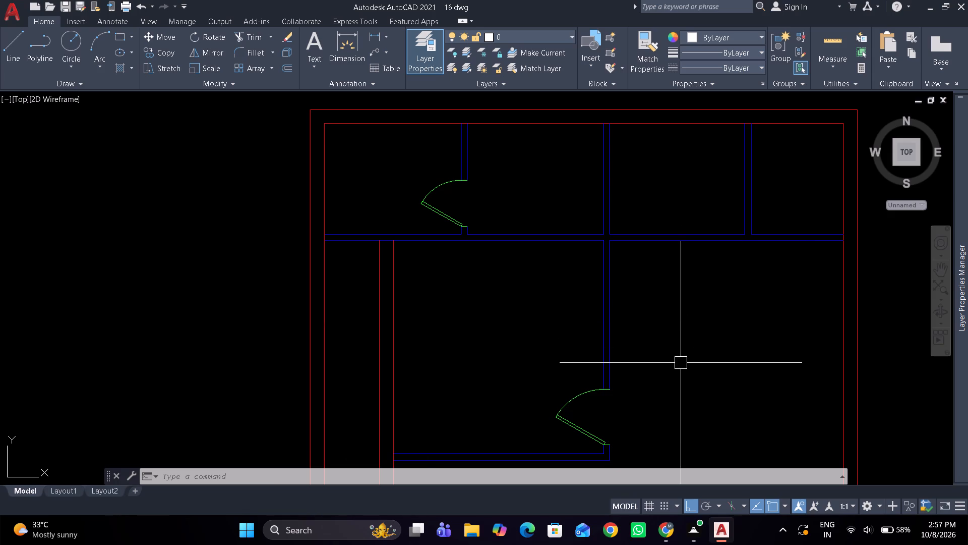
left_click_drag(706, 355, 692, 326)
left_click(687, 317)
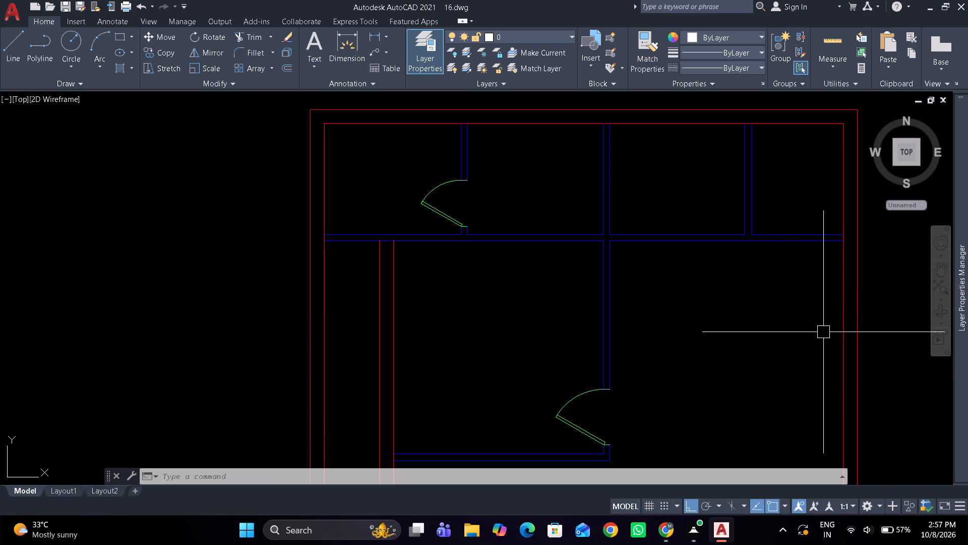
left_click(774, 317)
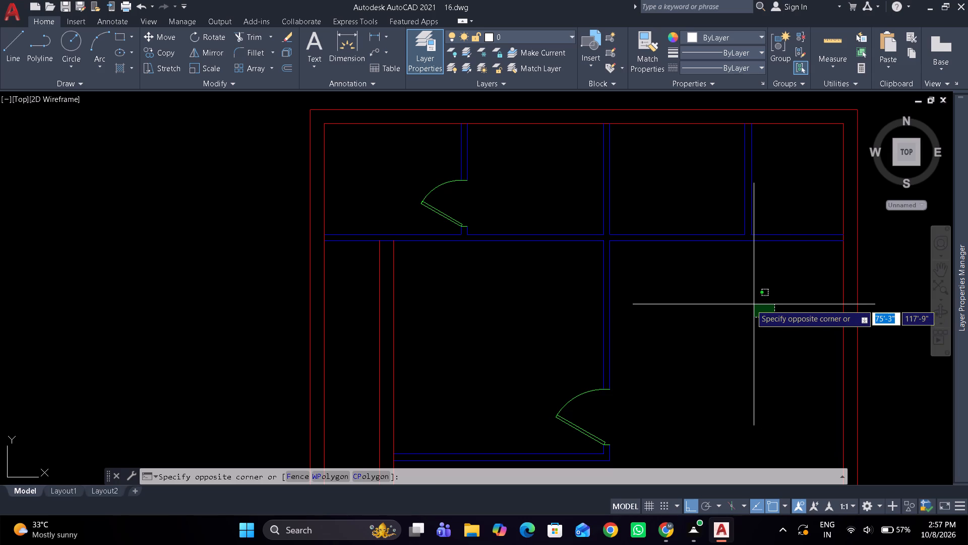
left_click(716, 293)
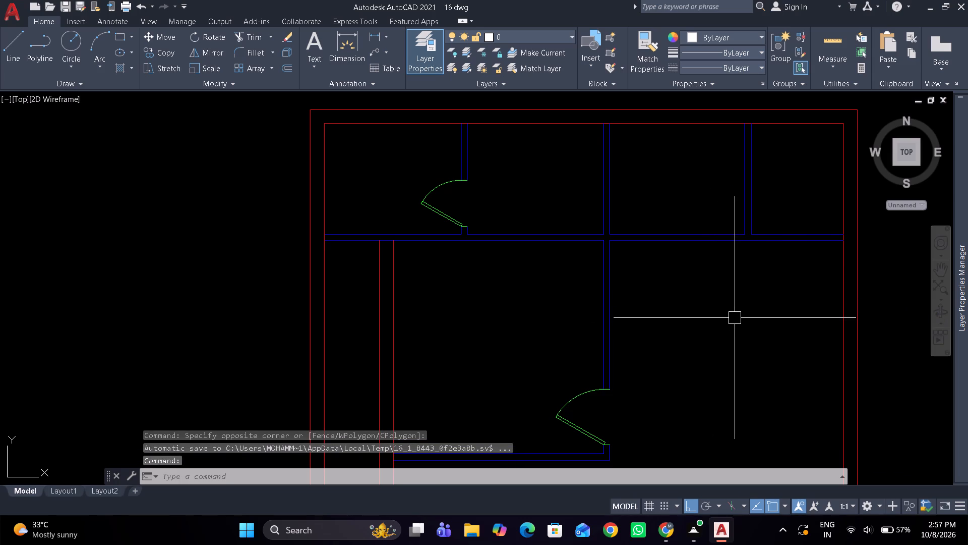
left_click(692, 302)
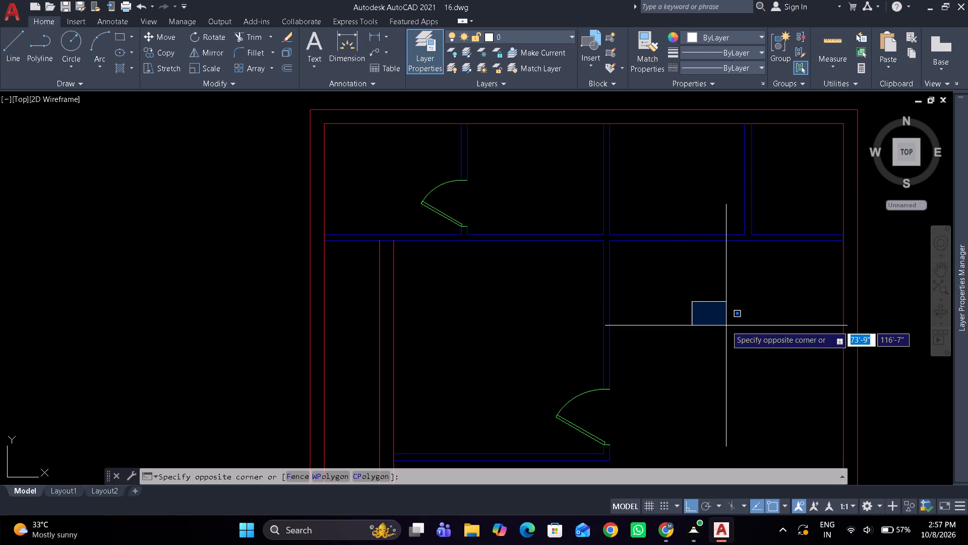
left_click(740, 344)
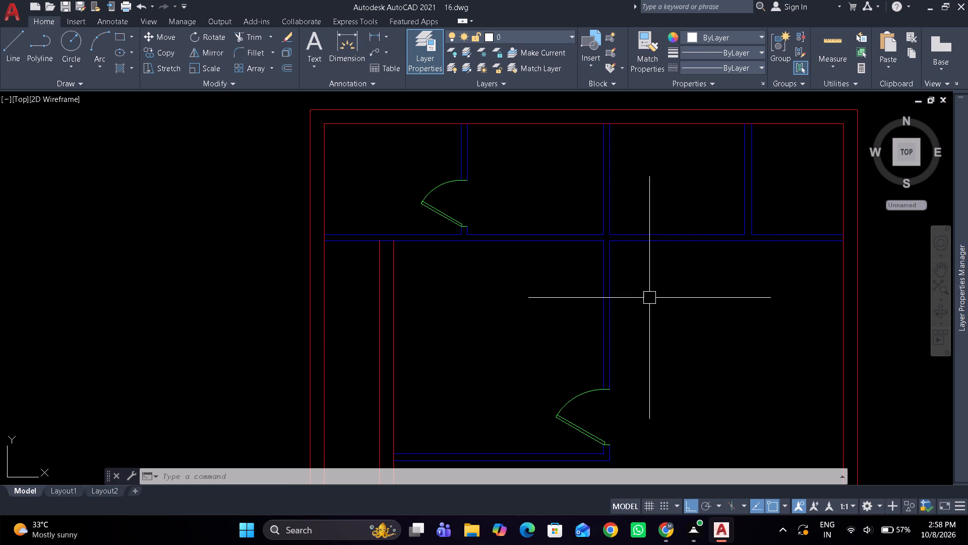
Rotate a copy of the top-left room's door 90° clockwise about its lower hinge corner.
scroll(515, 211, "up", 2)
middle_click_drag(512, 220, 526, 310)
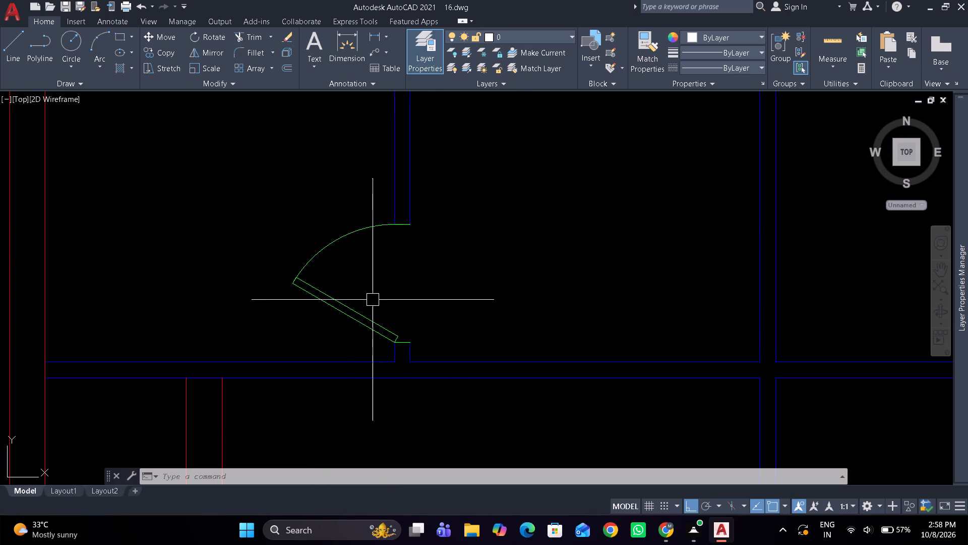
left_click(354, 311)
type("ro")
key("space")
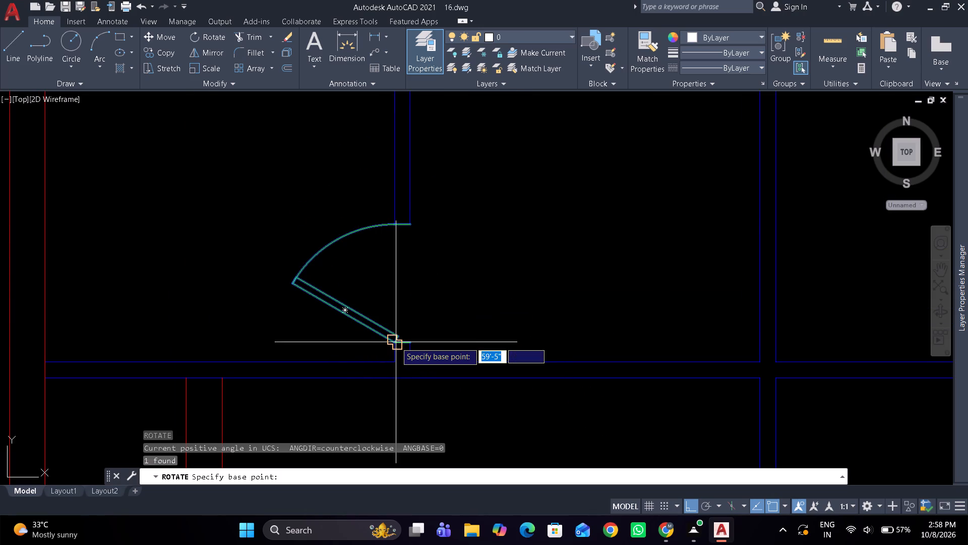
scroll(396, 345, "up", 4)
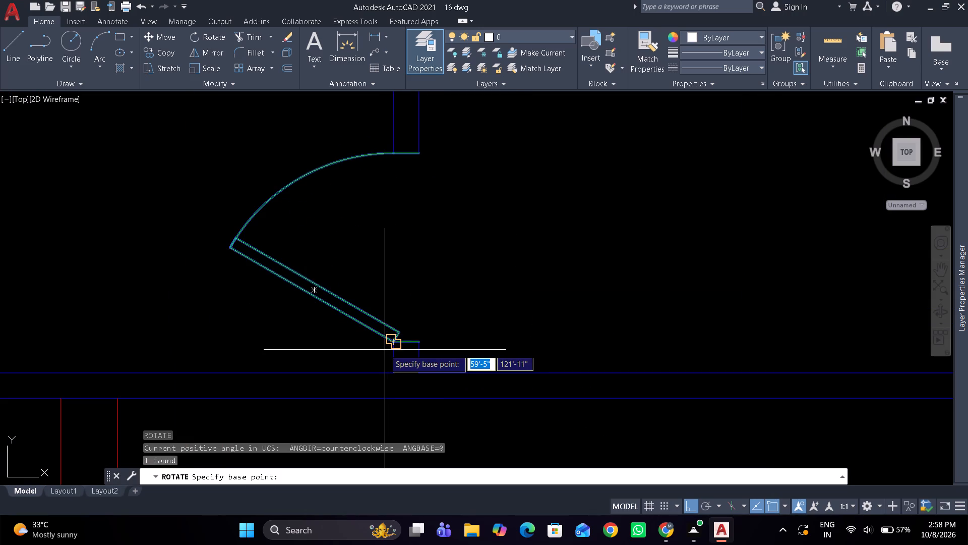
left_click(391, 343)
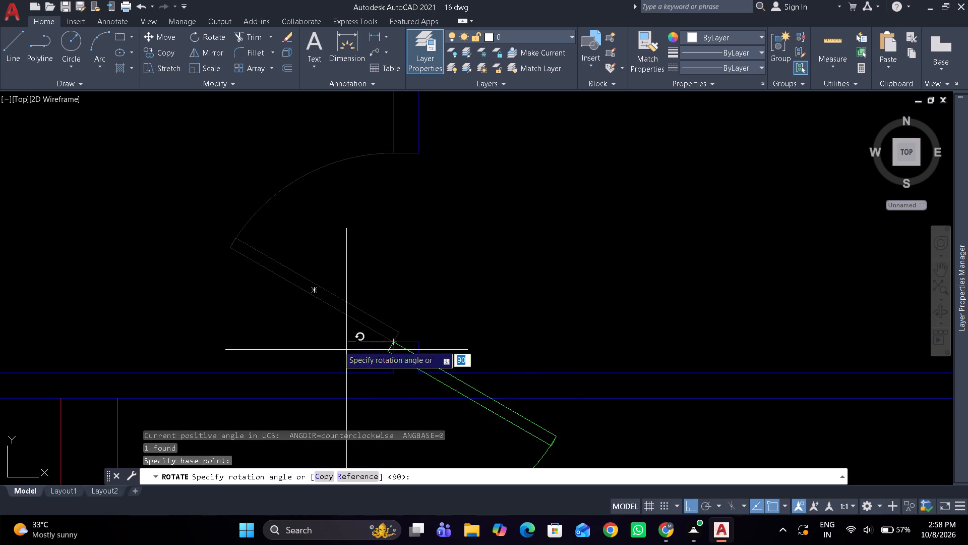
type("c")
key("space")
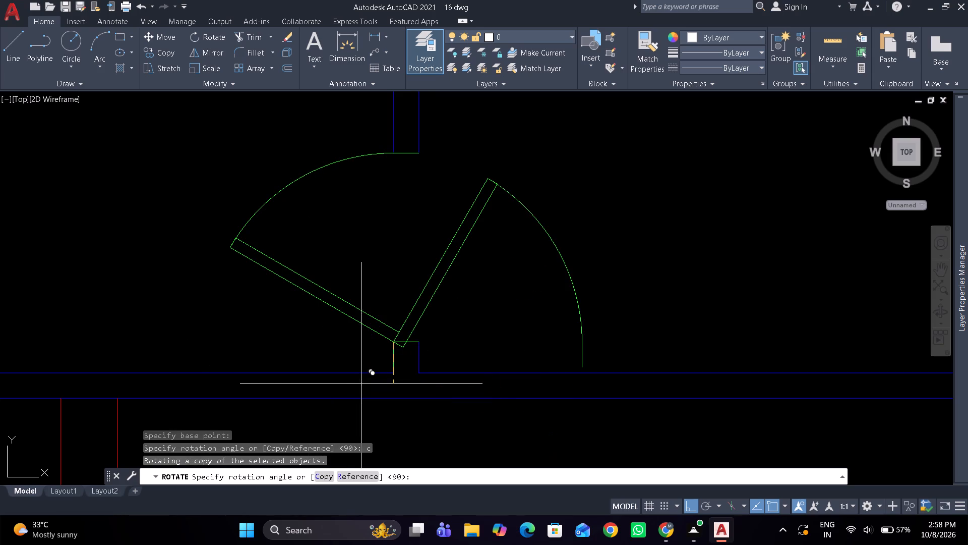
left_click(370, 434)
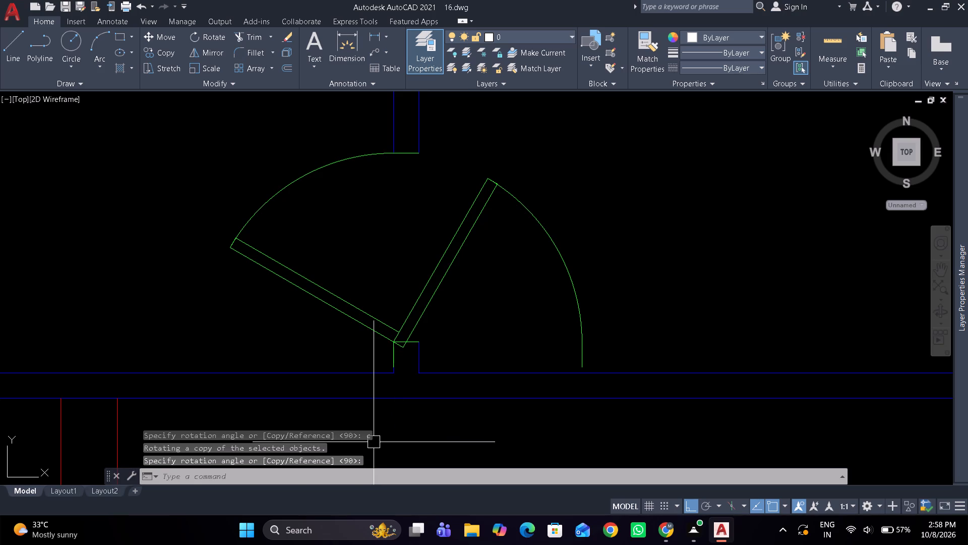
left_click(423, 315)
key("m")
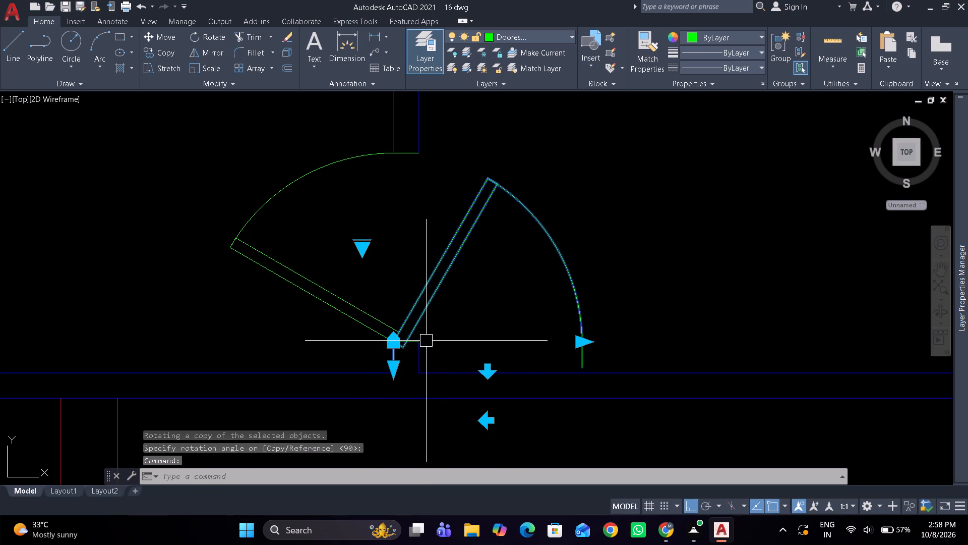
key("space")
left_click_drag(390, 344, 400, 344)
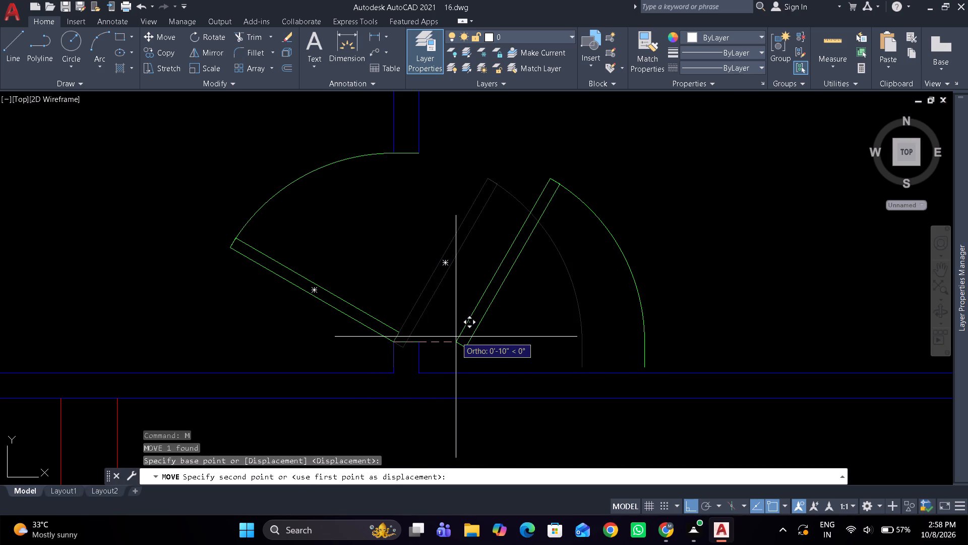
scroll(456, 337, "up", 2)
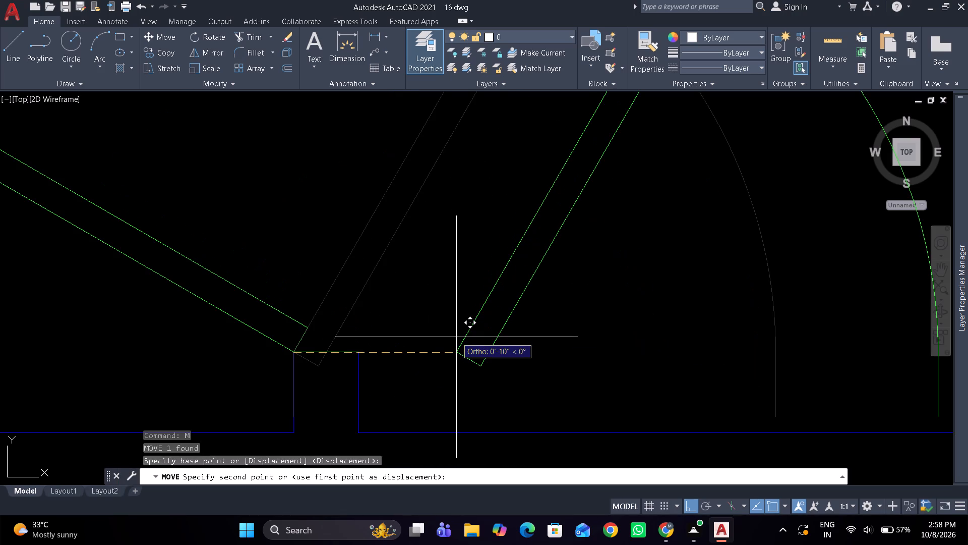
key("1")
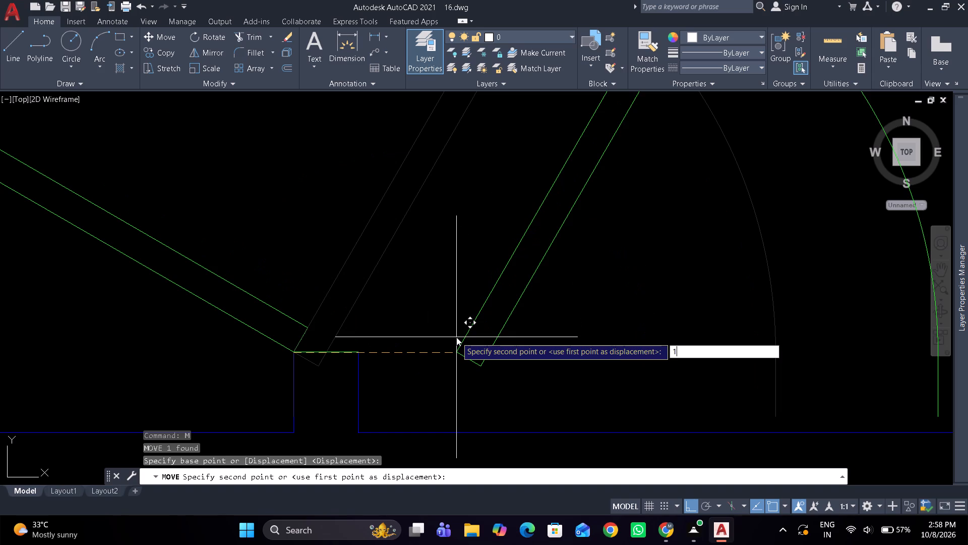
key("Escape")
Move the rotated door copy about 10" to the right, clear of the partition wall stub.
left_click(360, 297)
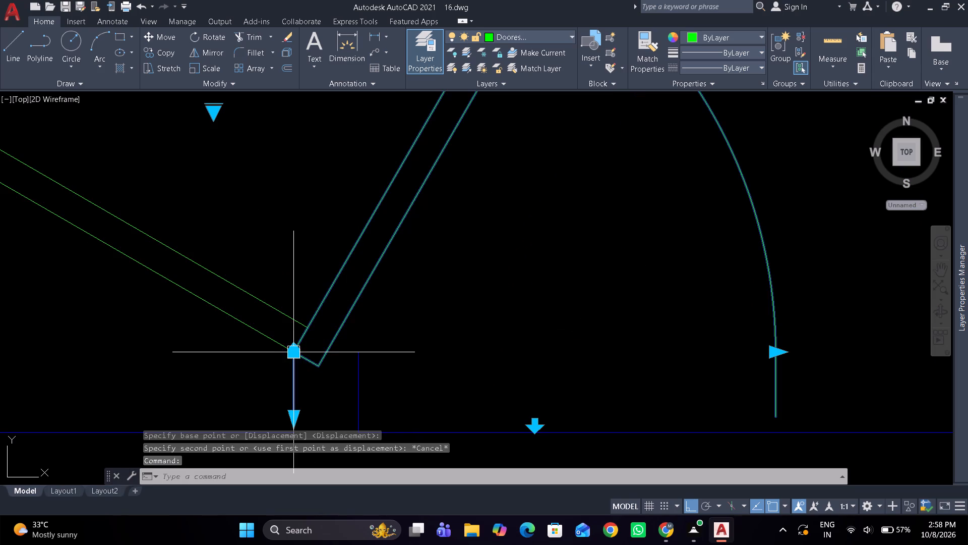
left_click_drag(295, 352, 307, 352)
left_click(462, 339)
key("Escape")
Offset the right line of the short wall stub below the door 6" to the right as a guide.
middle_click_drag(408, 391, 408, 263)
scroll(391, 307, "up", 1)
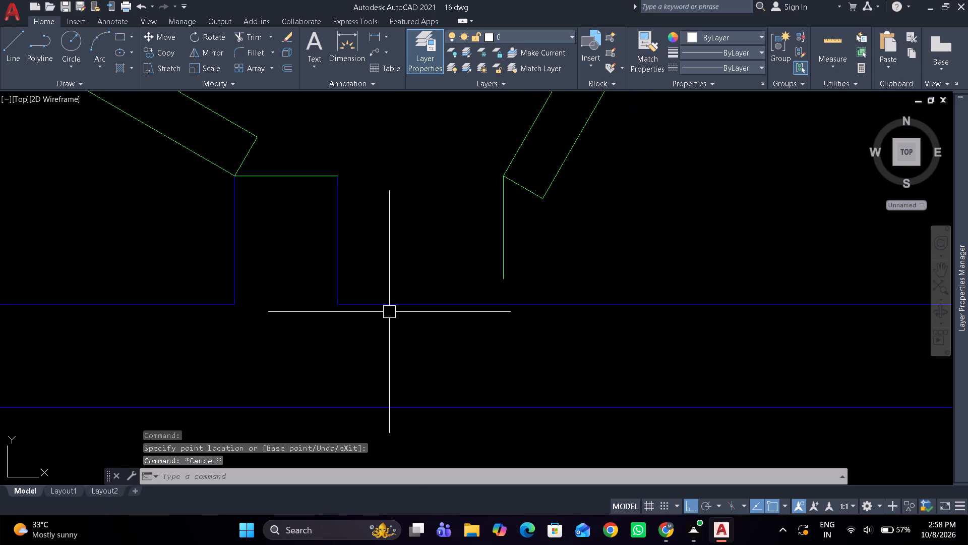
type("o 6\"")
key("Return")
left_click_drag(336, 281, 375, 263)
left_click(440, 241)
key("space")
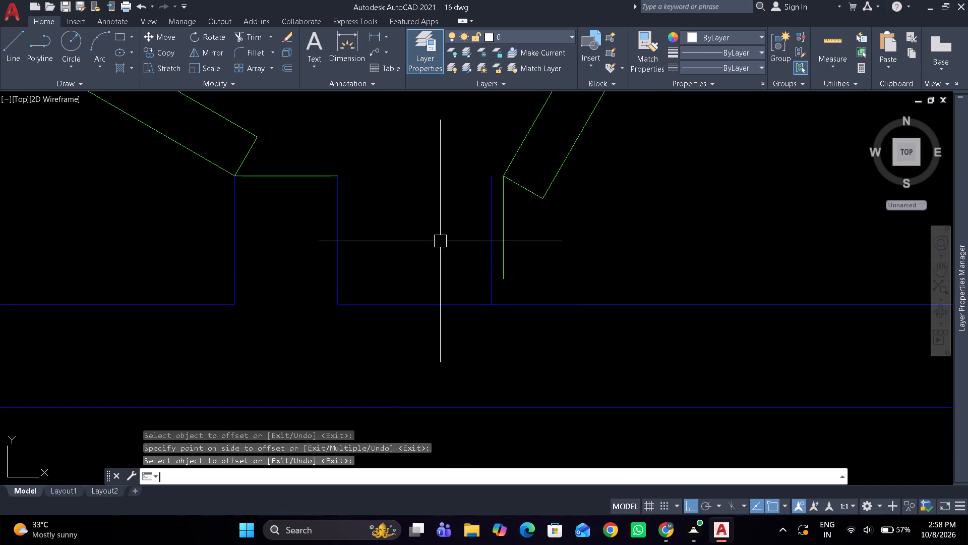
Move the rotated door by its hinge corner to the offset guide line's lower end on the horizontal wall.
left_click(533, 195)
type("m")
key("space")
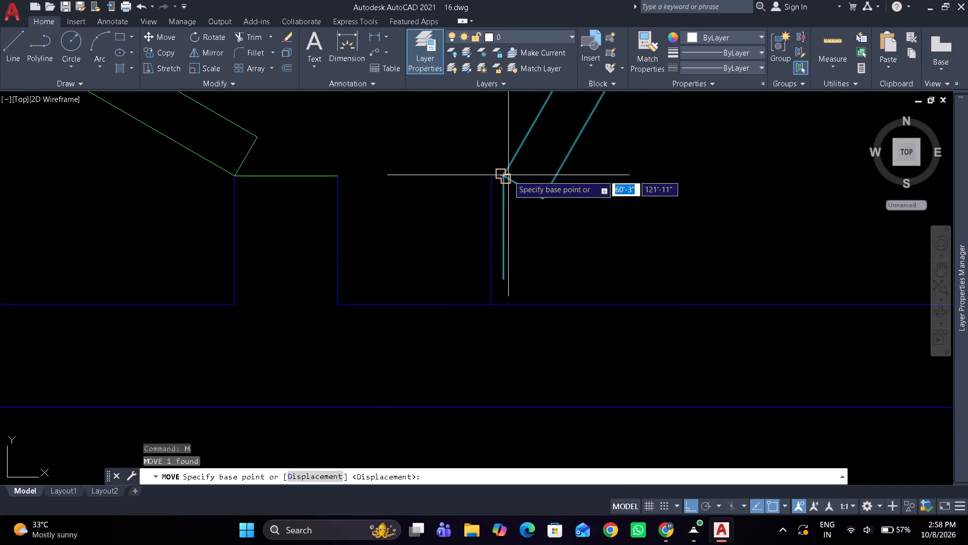
left_click(505, 175)
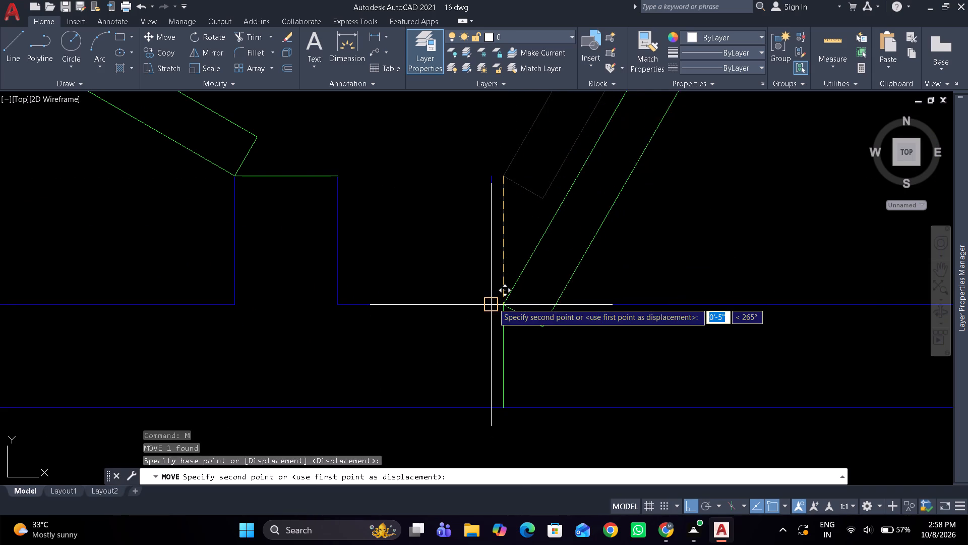
left_click(493, 303)
Erase the vertical 6" offset guide line beside the rotated door.
left_click(490, 256)
type("e")
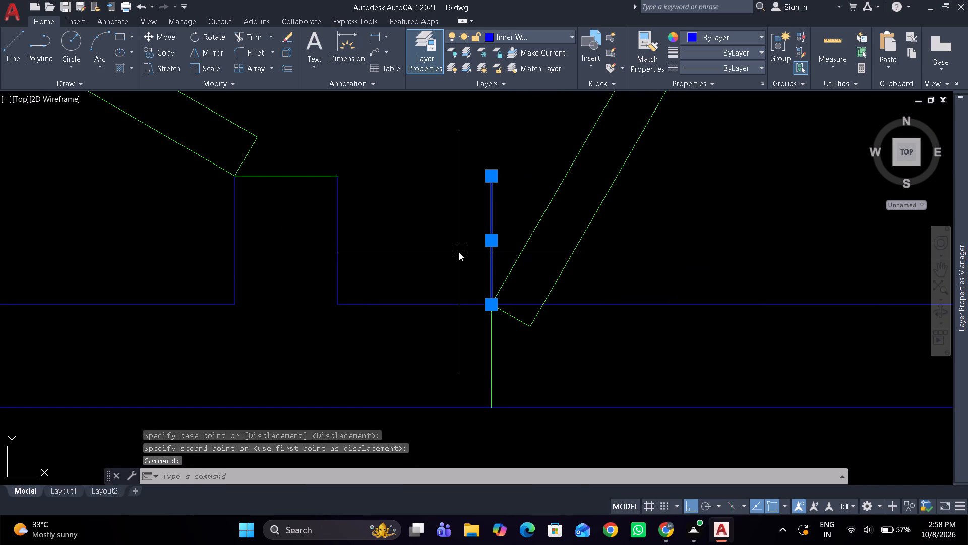
key("space")
Trim the horizontal wall's upper line where it crosses the hinge end of the rotated door's leaf.
type("tr")
key("space")
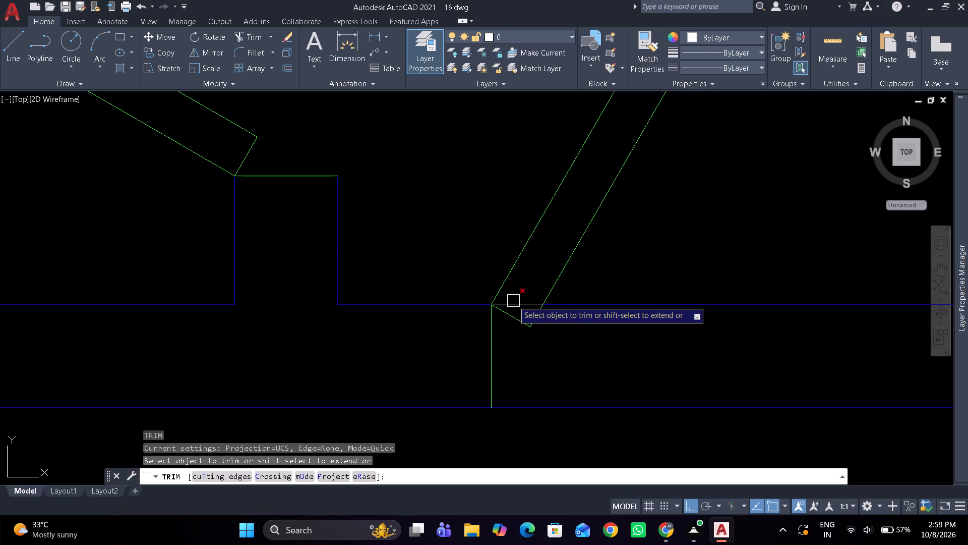
left_click(513, 301)
key("Escape")
Widen the rotated door in the horizontal wall by two size increments, keeping its hinge corner fixed.
left_click(510, 275)
scroll(550, 250, "down", 3)
middle_click_drag(549, 250, 433, 243)
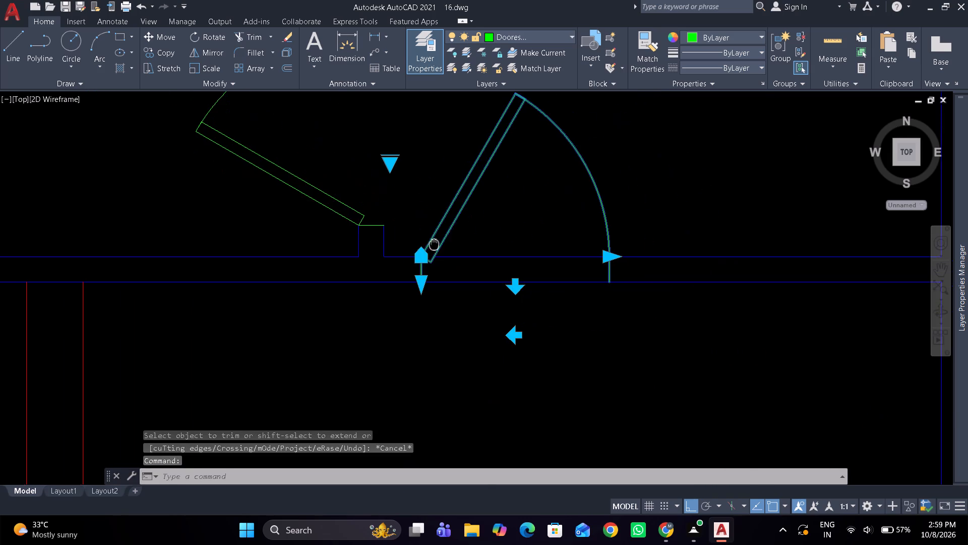
middle_click_drag(433, 243, 432, 243)
left_click(601, 254)
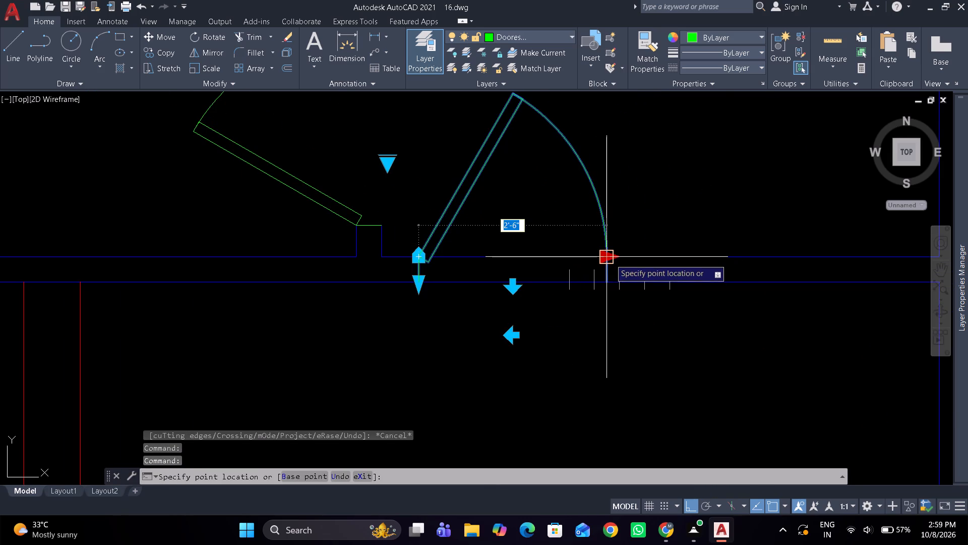
left_click(642, 263)
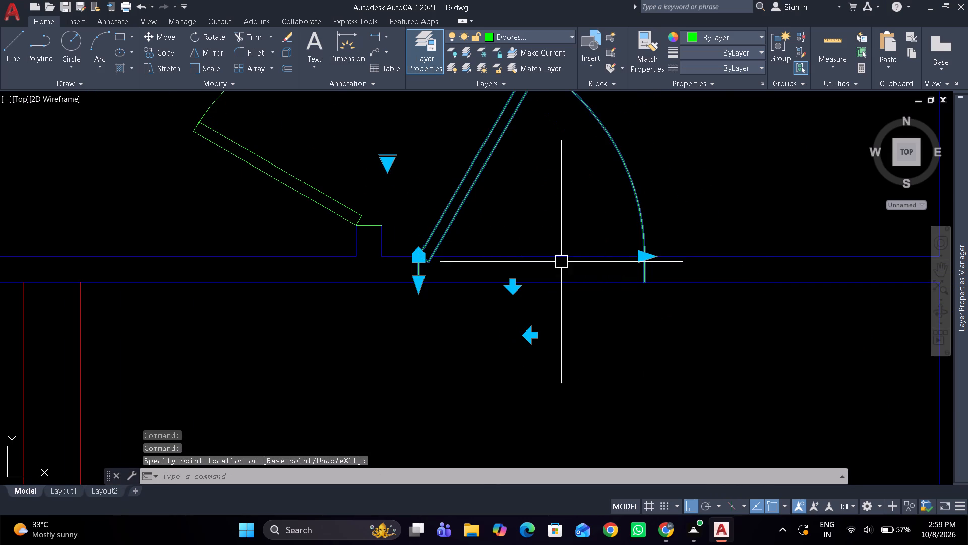
key("Escape")
Trim both lines of the horizontal wall between the jambs of the widened door.
type("tr")
key("space")
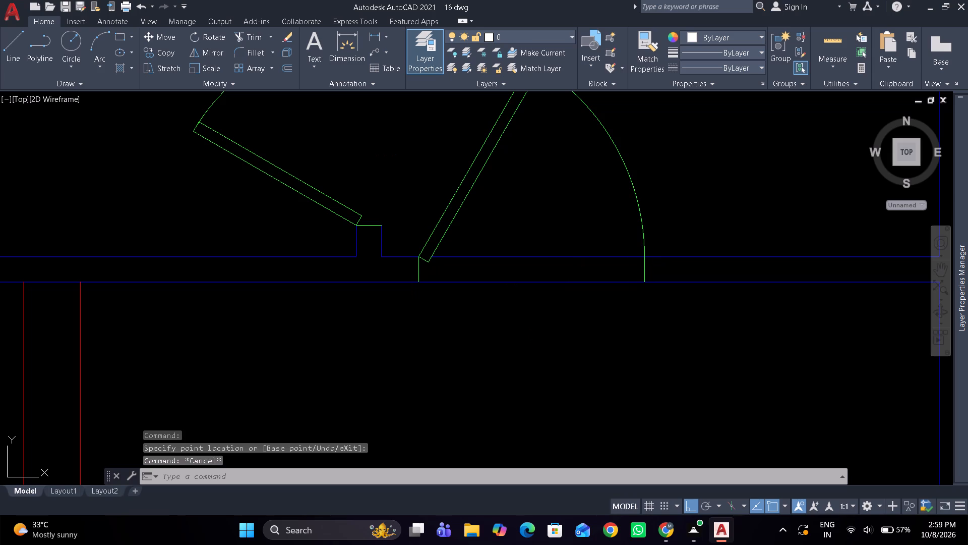
left_click_drag(563, 241, 564, 247)
left_click_drag(564, 313, 564, 320)
key("space")
Copy the widened door about 10'-10" to the right along the horizontal wall, into the room past the next vertical wall.
scroll(418, 260, "up", 3)
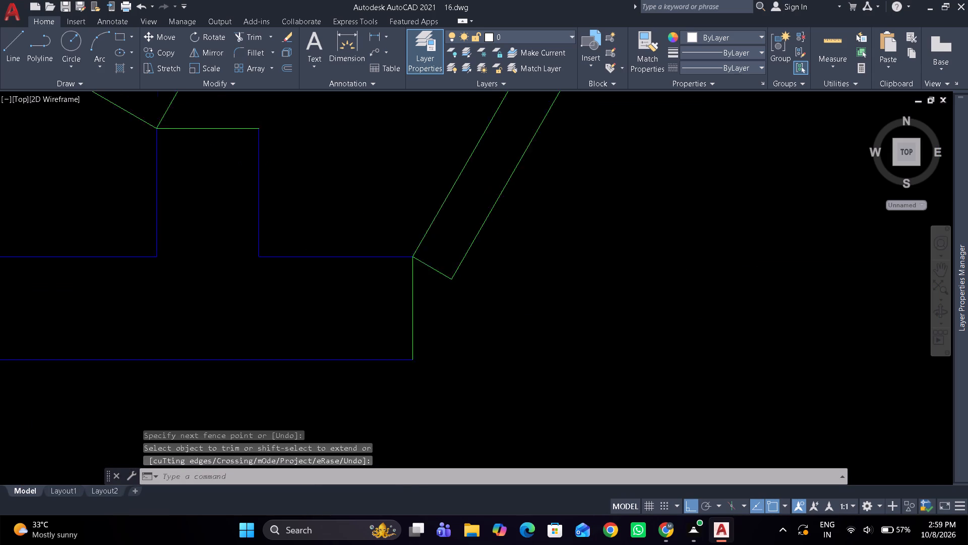
scroll(428, 249, "up", 1)
scroll(458, 233, "down", 6)
scroll(519, 239, "up", 3)
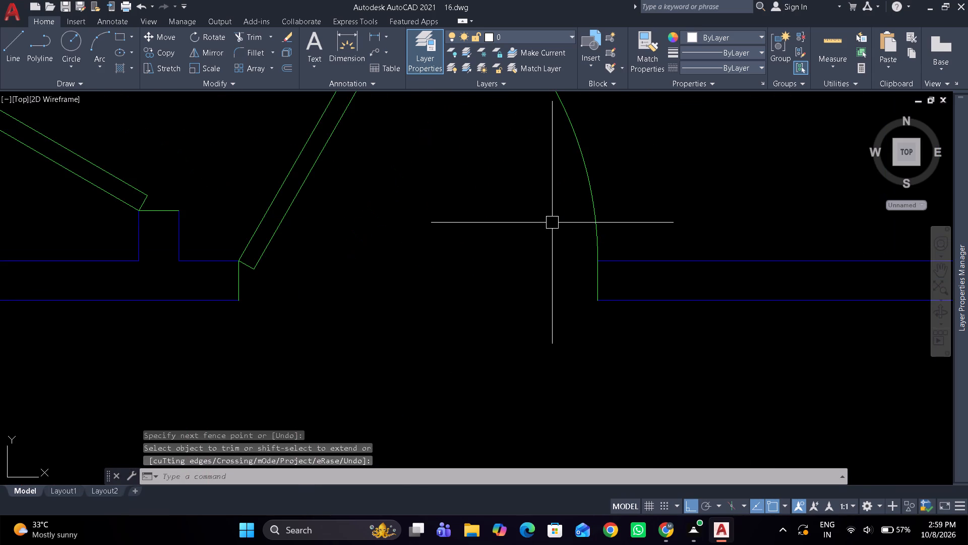
scroll(552, 223, "down", 4)
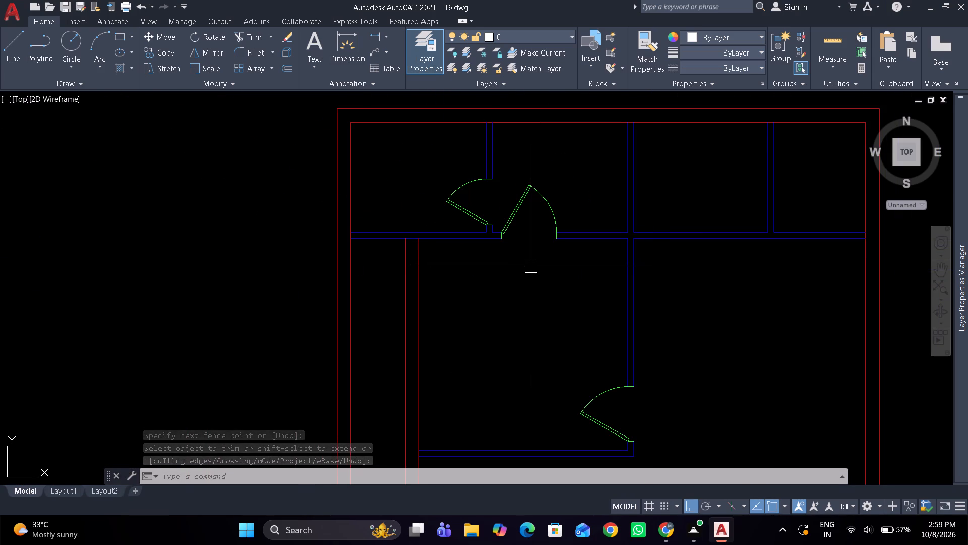
middle_click_drag(527, 296, 520, 316)
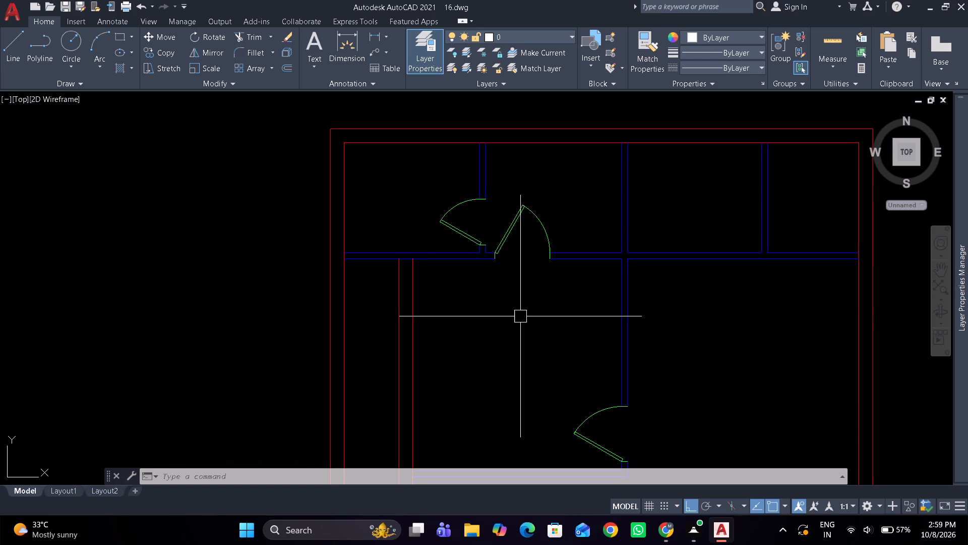
scroll(582, 244, "up", 2)
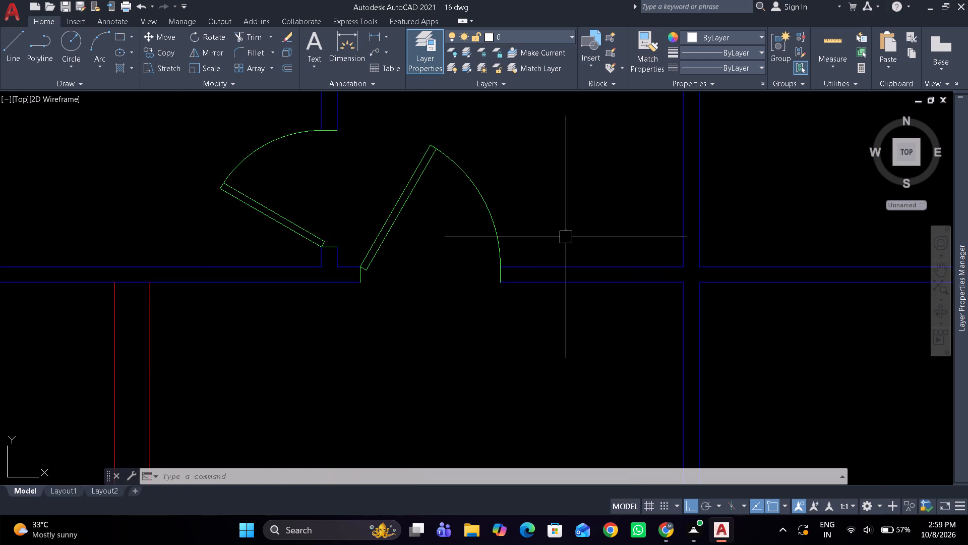
left_click(500, 239)
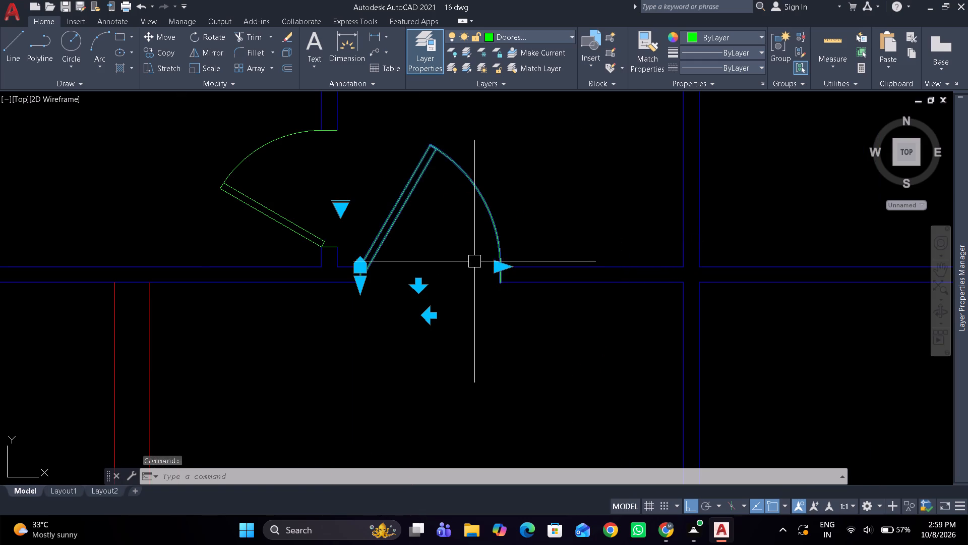
key("c")
key("o")
key("space")
left_click(422, 327)
middle_click_drag(675, 337, 376, 351)
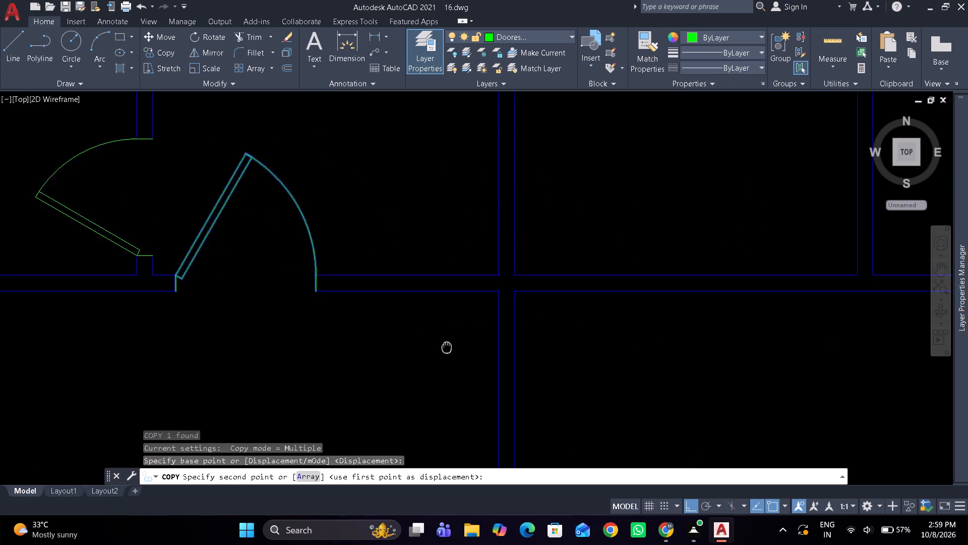
middle_click_drag(376, 351, 280, 351)
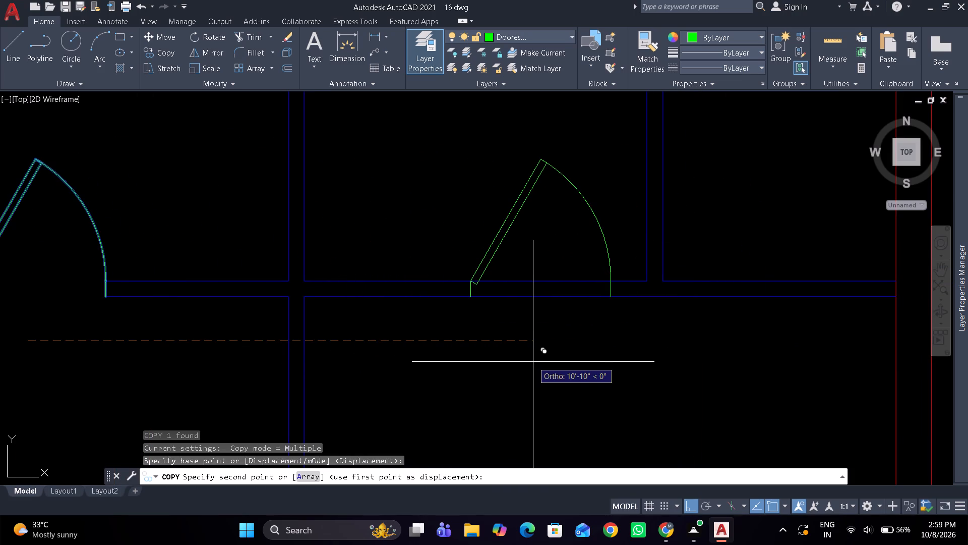
left_click(533, 362)
key("space")
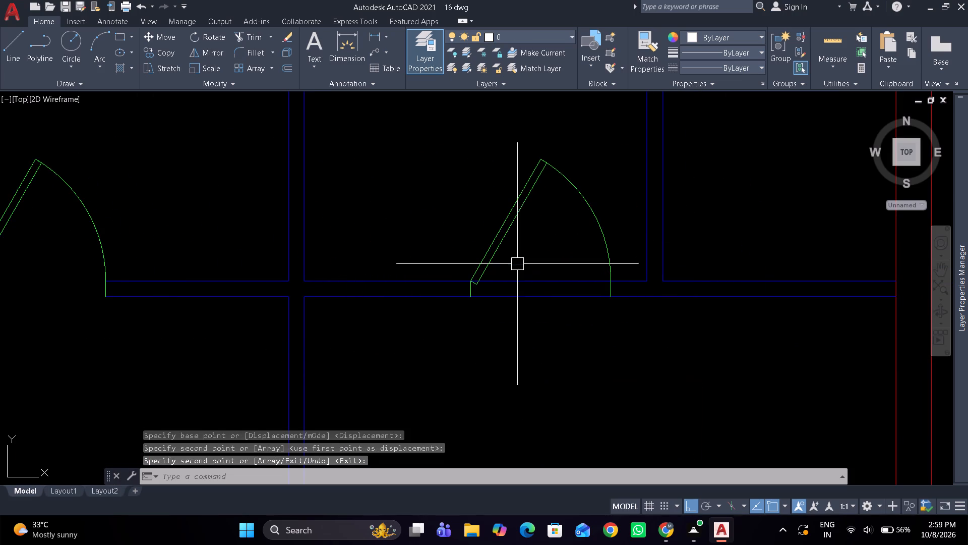
Mirror the copied door about a vertical line, deleting the source so its hinge faces the vertical wall on the right.
left_click(508, 242)
key("r")
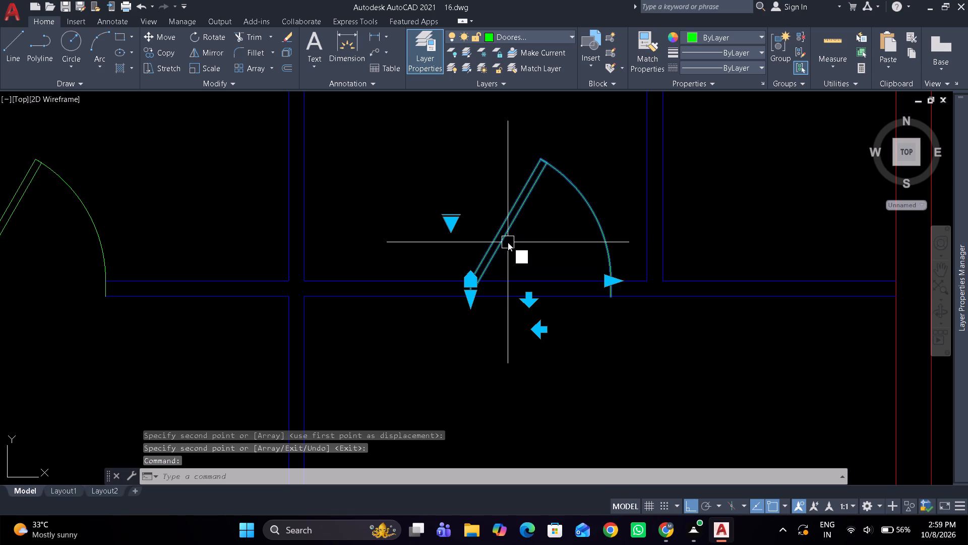
key("BackSpace")
type("mi")
key("space")
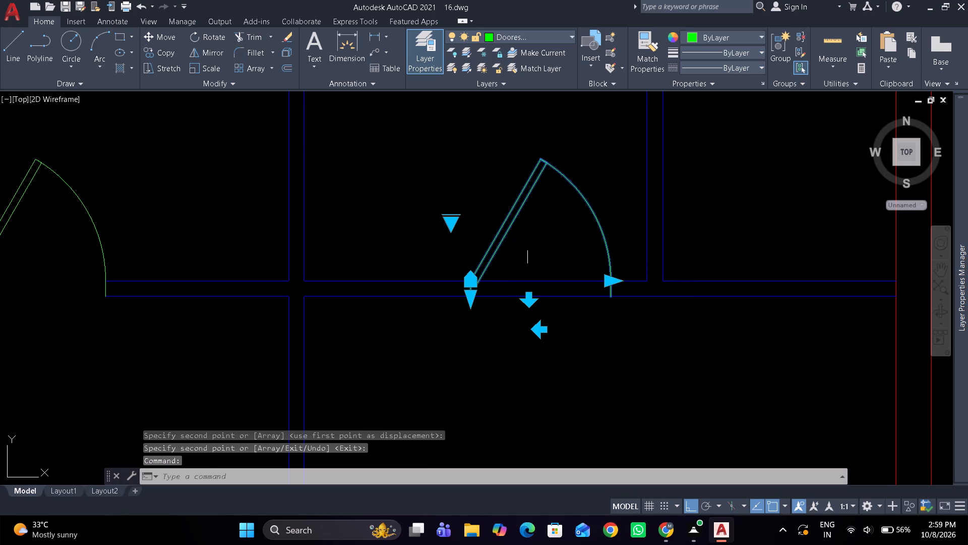
left_click(544, 248)
left_click(539, 396)
left_click_drag(564, 430, 539, 396)
Offset the left line of the vertical wall beside the mirrored door 6" to the left as a guide.
scroll(629, 243, "up", 2)
type("o 6\"")
key("Return")
left_click_drag(674, 238, 668, 240)
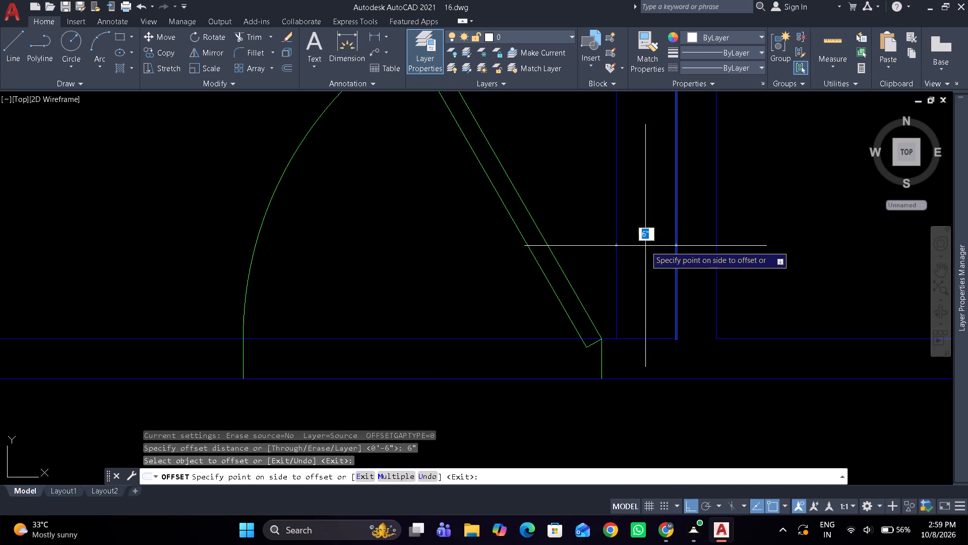
left_click(645, 246)
key("space")
Move the mirrored door by its hinge corner to the guide line's lower end on the horizontal wall.
left_click(569, 306)
type("m")
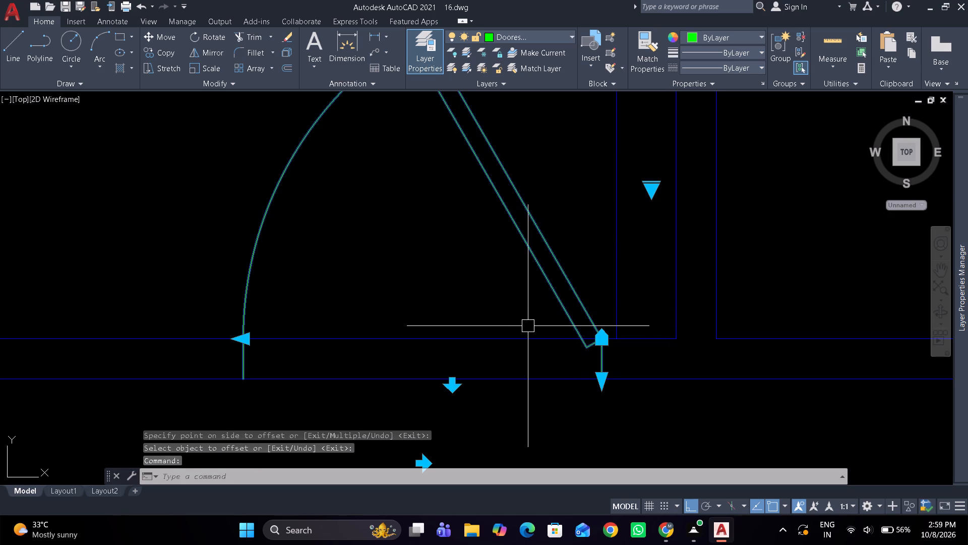
key("space")
left_click(604, 337)
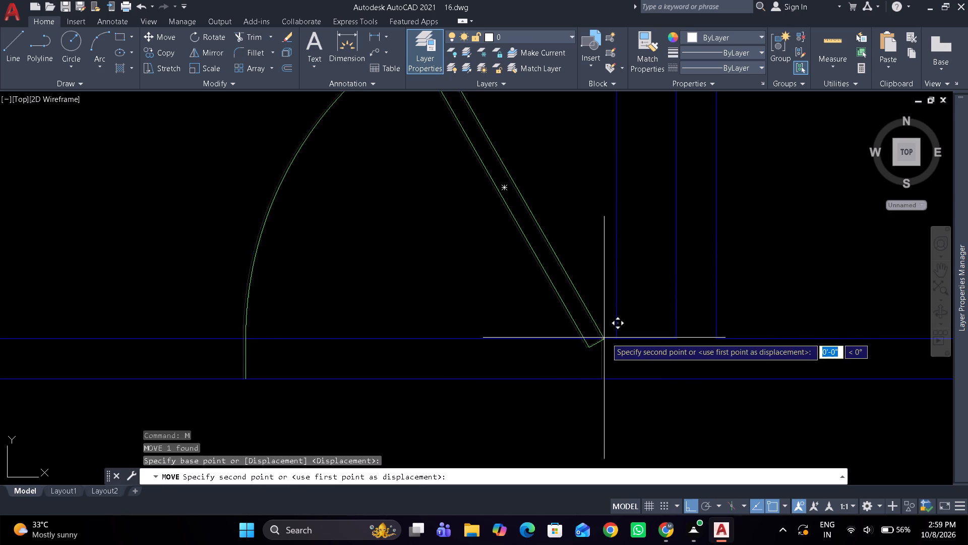
left_click(622, 338)
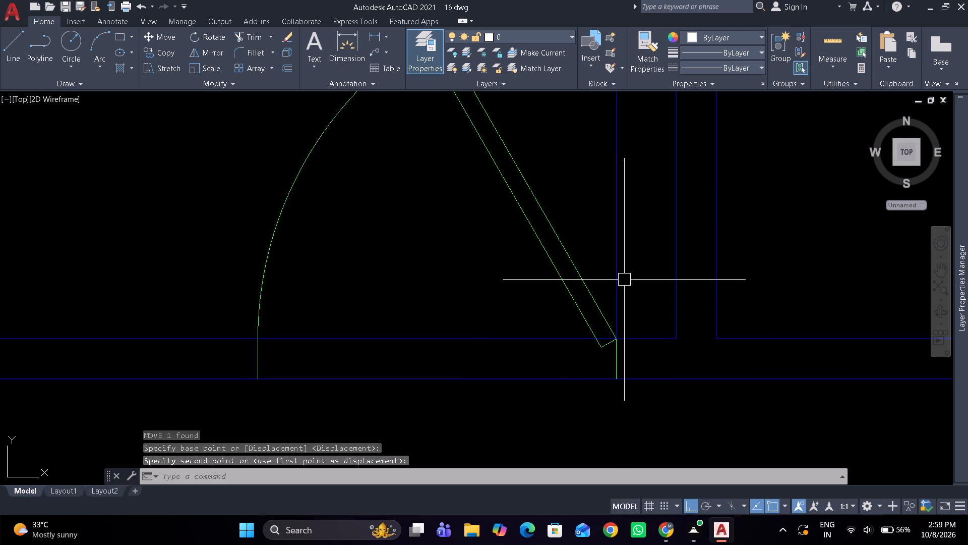
Erase the vertical 6" offset guide line beside the mirrored door.
left_click(618, 273)
type("e")
key("space")
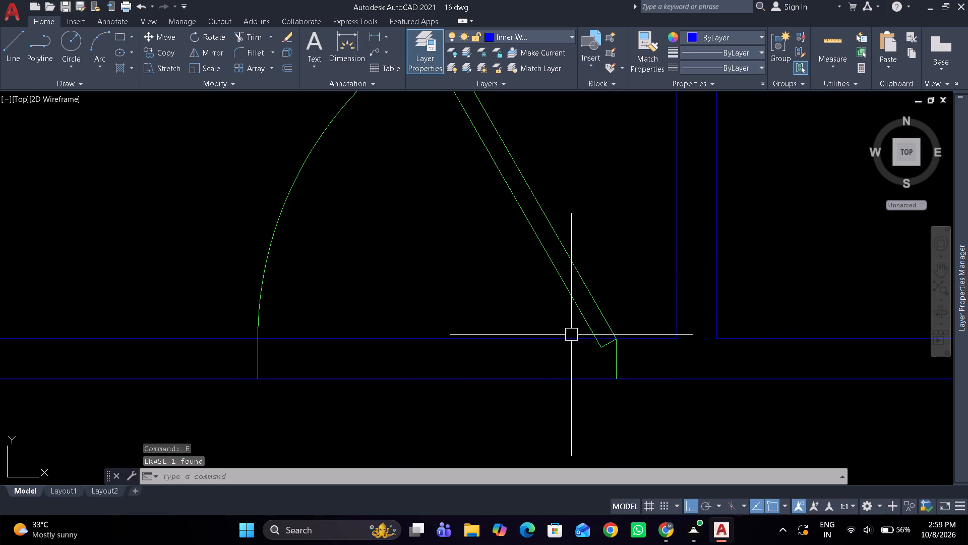
Trim both lines of the horizontal wall across the mirrored door's opening.
key("t")
key("r")
key("space")
left_click_drag(464, 303, 448, 410)
key("space")
Rotate a copy of the small door in the leftmost vertical wall by 270°, keeping the original door.
scroll(442, 314, "down", 5)
scroll(302, 303, "up", 2)
left_click(241, 299)
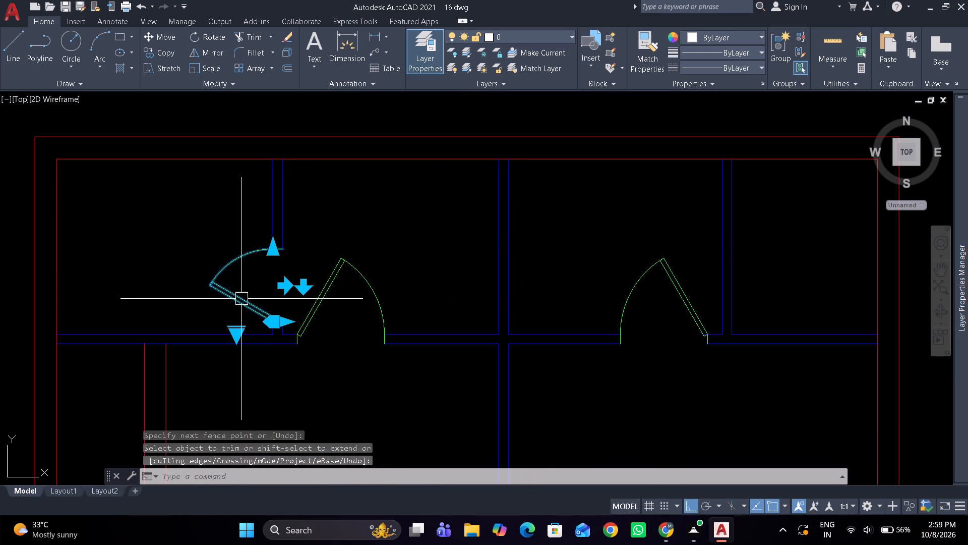
type("ro")
key("space")
left_click(255, 295)
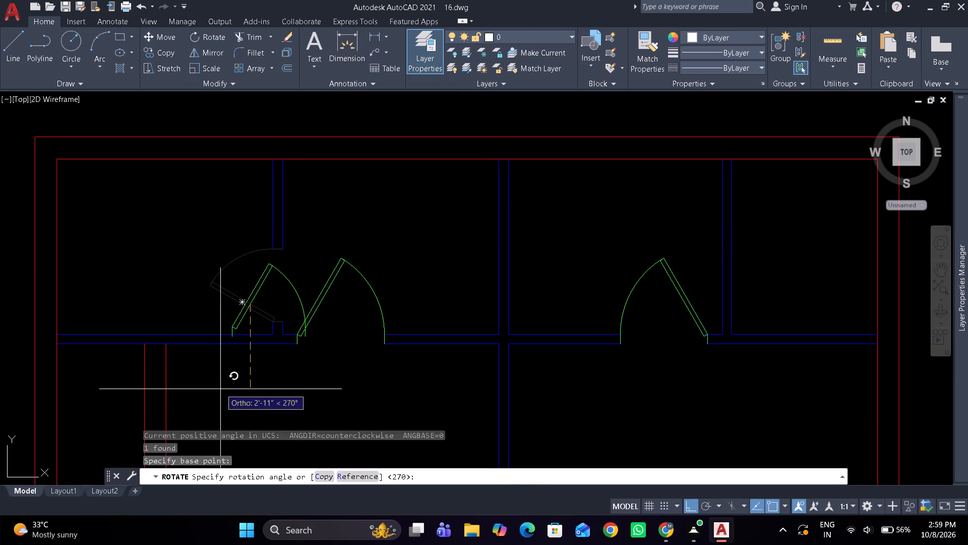
type("c")
key("space")
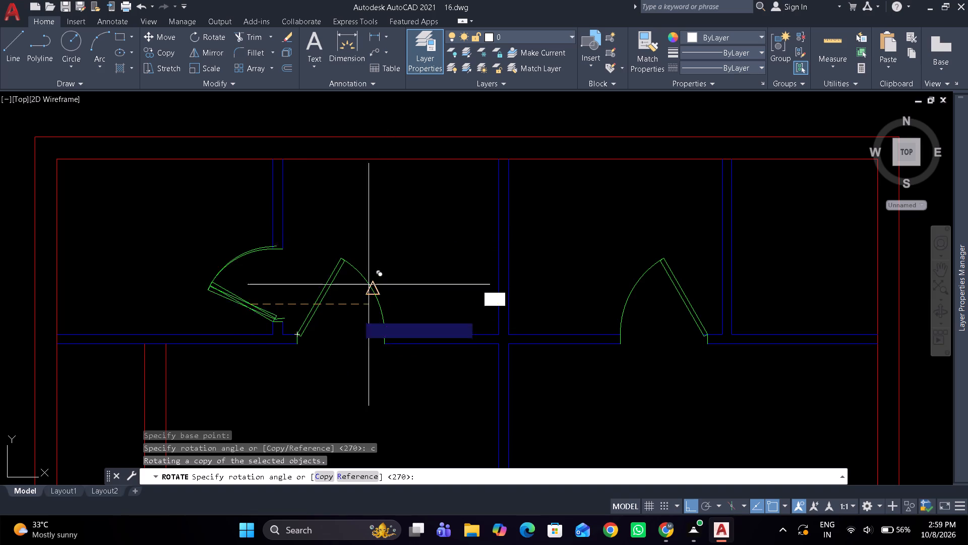
left_click(296, 412)
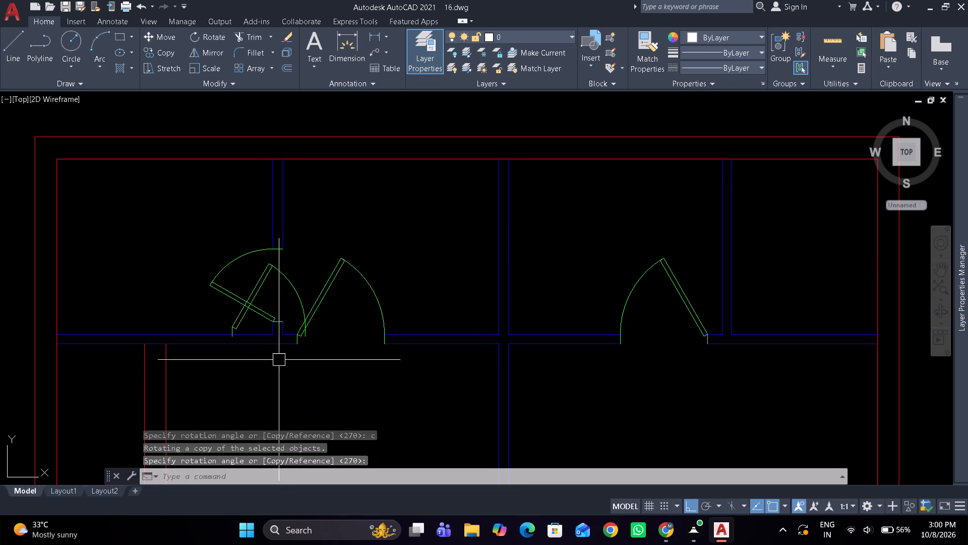
Move the rotated door copy by its hinge grip horizontally into the far right room.
left_click(270, 271)
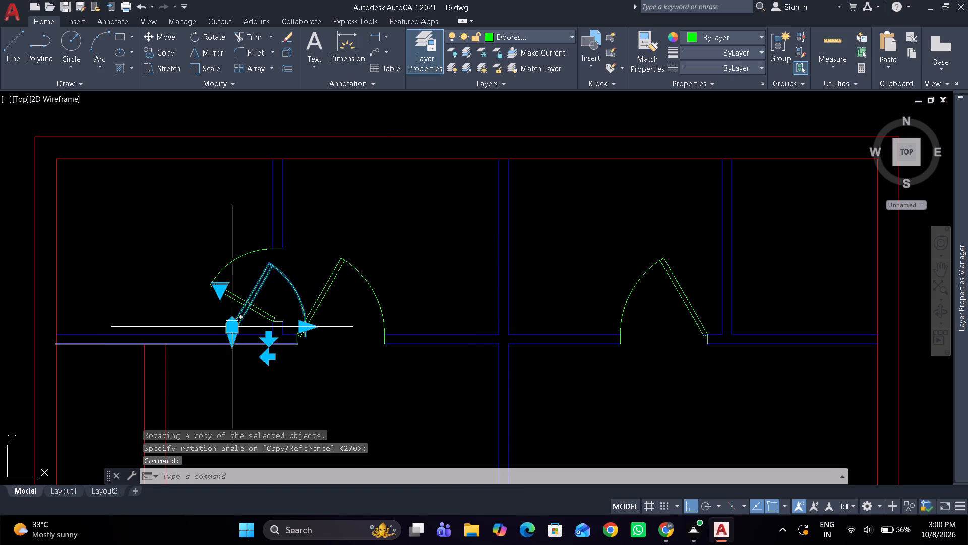
left_click_drag(233, 322, 245, 322)
left_click(767, 310)
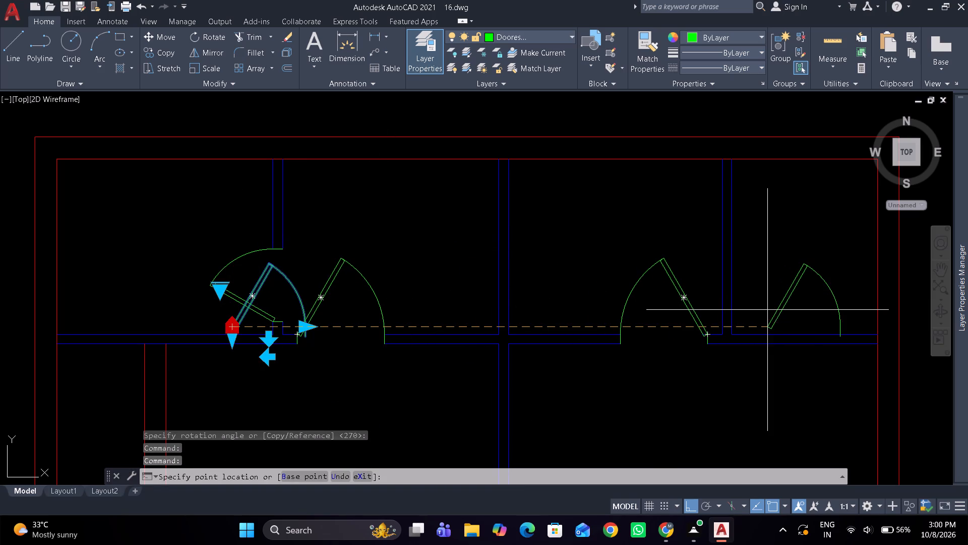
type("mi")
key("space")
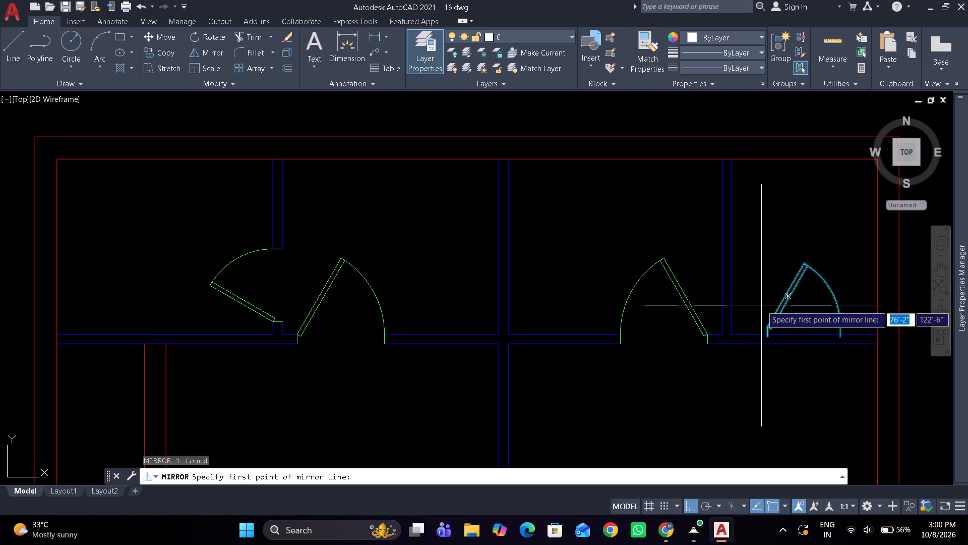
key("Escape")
Offset the right line of the rightmost vertical inner wall 6" to the right as a guide.
scroll(760, 332, "up", 2)
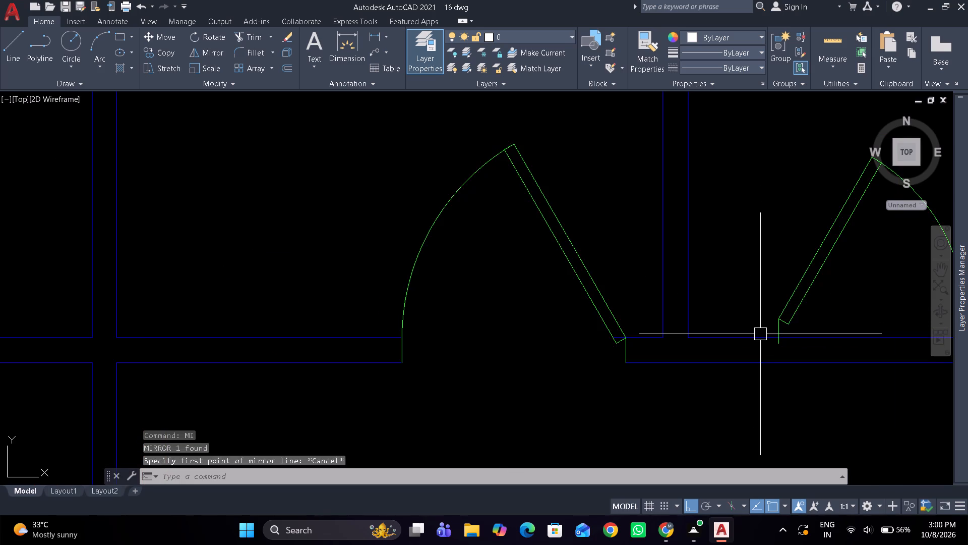
middle_click_drag(735, 341, 541, 348)
scroll(544, 344, "up", 2)
type("o")
key("space")
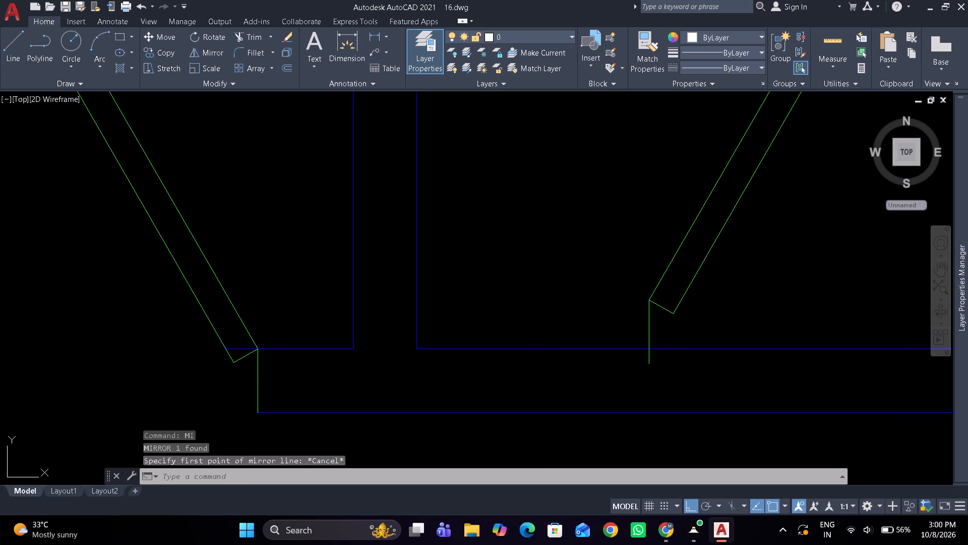
type("6\"")
key("Return")
left_click_drag(417, 311, 448, 304)
left_click(540, 287)
key("space")
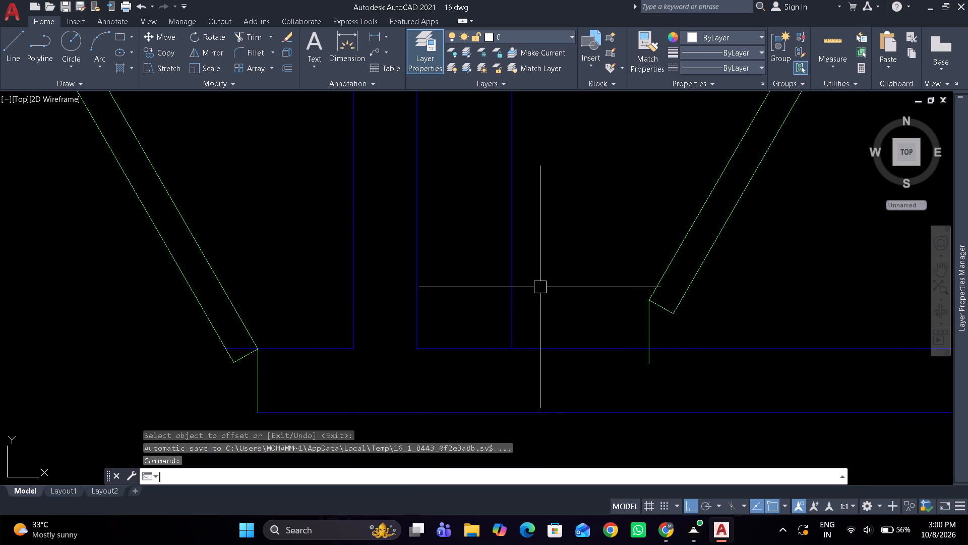
Move the far right room's door by its hinge corner to the guide line's lower end on the horizontal wall.
left_click(654, 304)
key("m")
key("space")
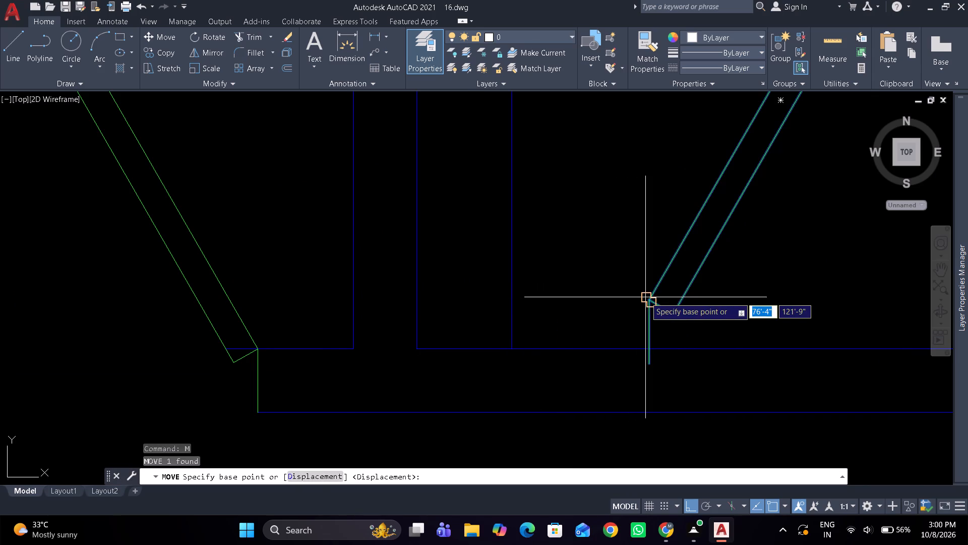
left_click(646, 297)
left_click(516, 354)
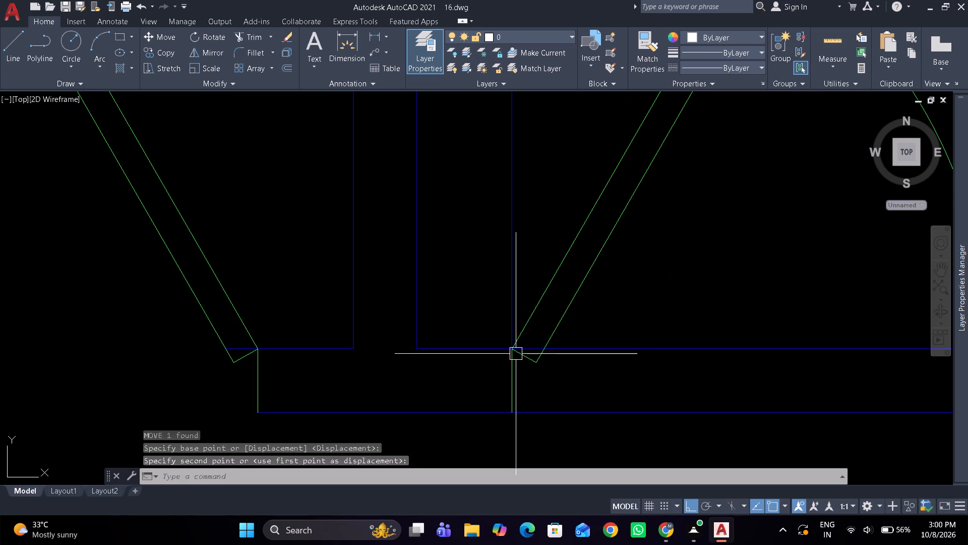
Erase the vertical 6" offset guide line beside the far right room's door.
left_click(512, 302)
type("e tr")
Trim the wall lines across the far right room's door opening, plus the leftover line ends at both neighbouring doors' hinges.
key("space")
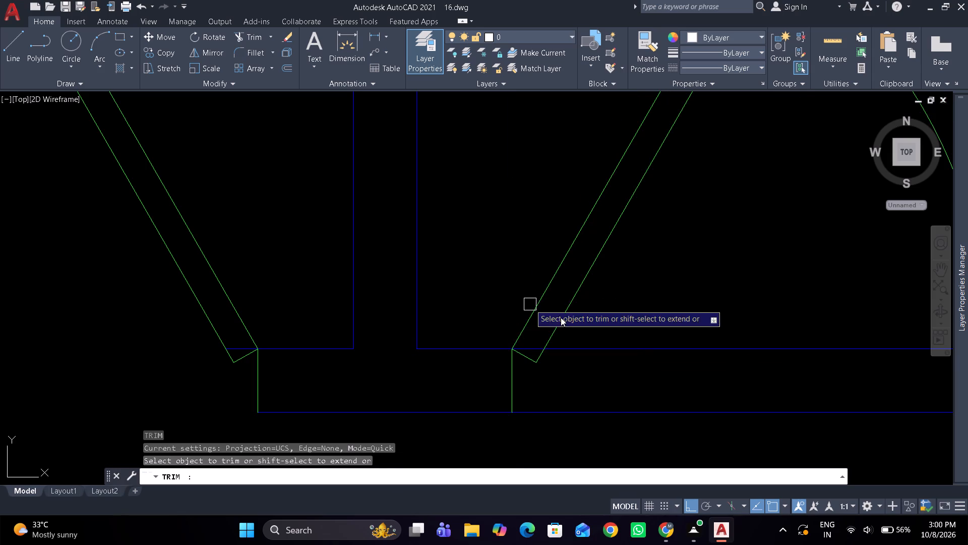
scroll(532, 355, "up", 2)
left_click(536, 340)
scroll(512, 341, "down", 3)
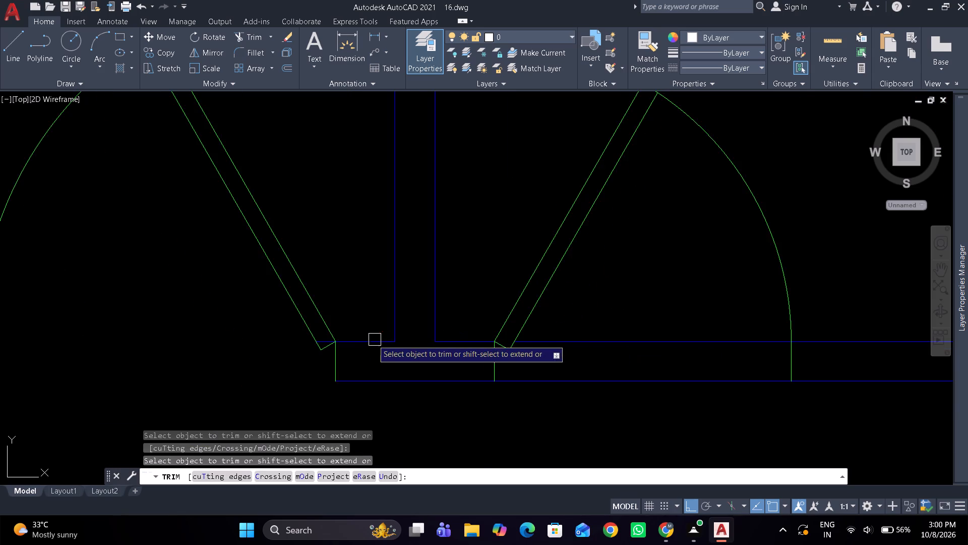
scroll(356, 337, "up", 3)
left_click(272, 356)
scroll(389, 249, "down", 3)
scroll(452, 261, "down", 1)
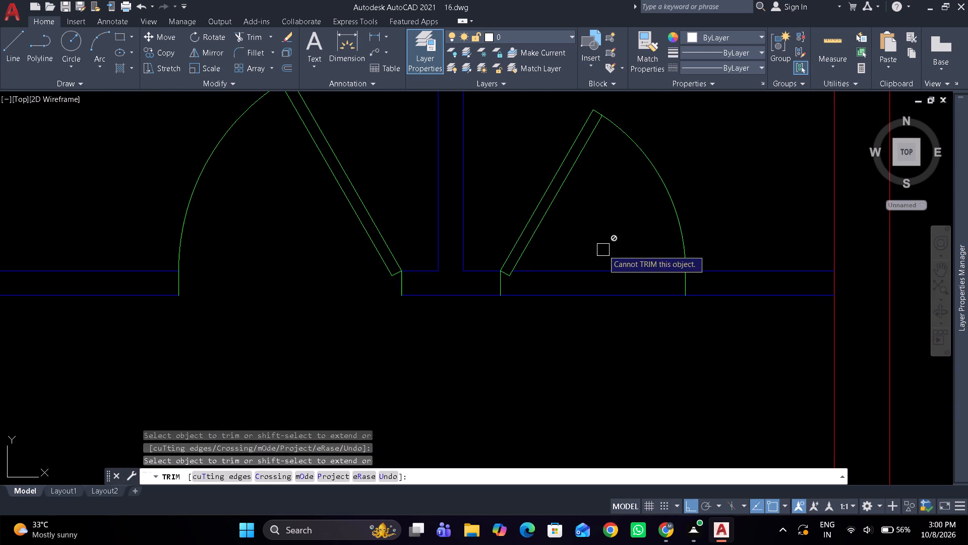
left_click_drag(611, 252, 608, 348)
key("space")
Mirror the central vertical wall's door across a horizontal line just below it, keeping the original.
scroll(603, 297, "down", 4)
middle_click_drag(595, 316, 585, 246)
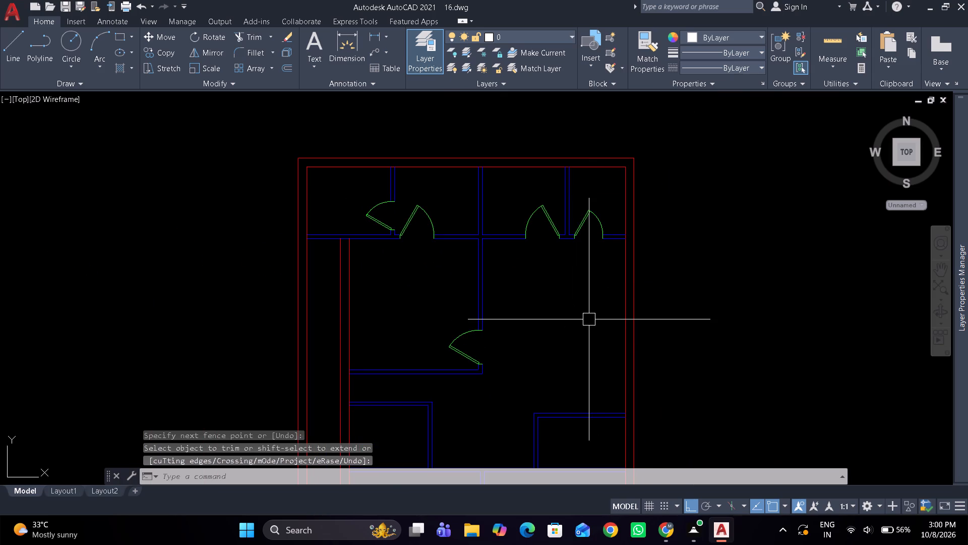
middle_click_drag(589, 305, 581, 250)
scroll(400, 369, "up", 2)
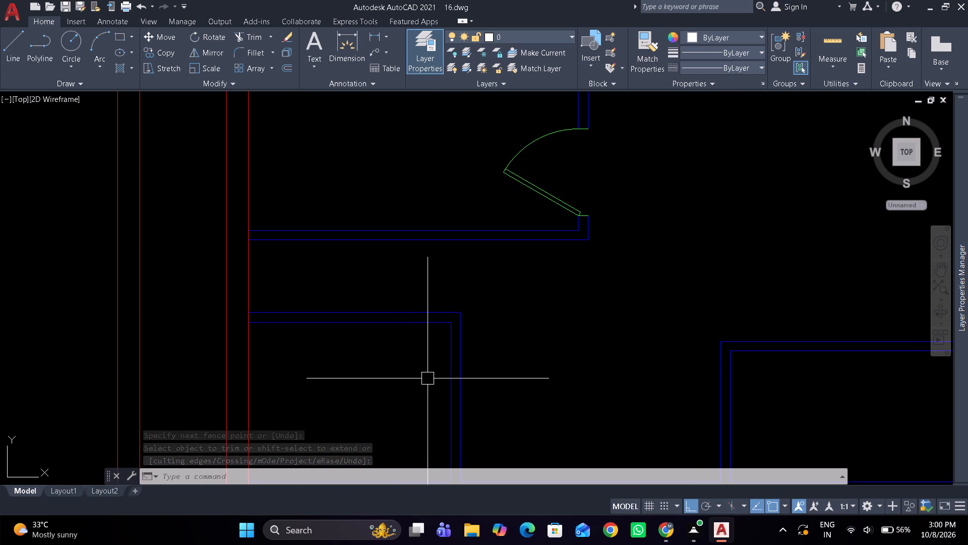
middle_click_drag(428, 378, 430, 357)
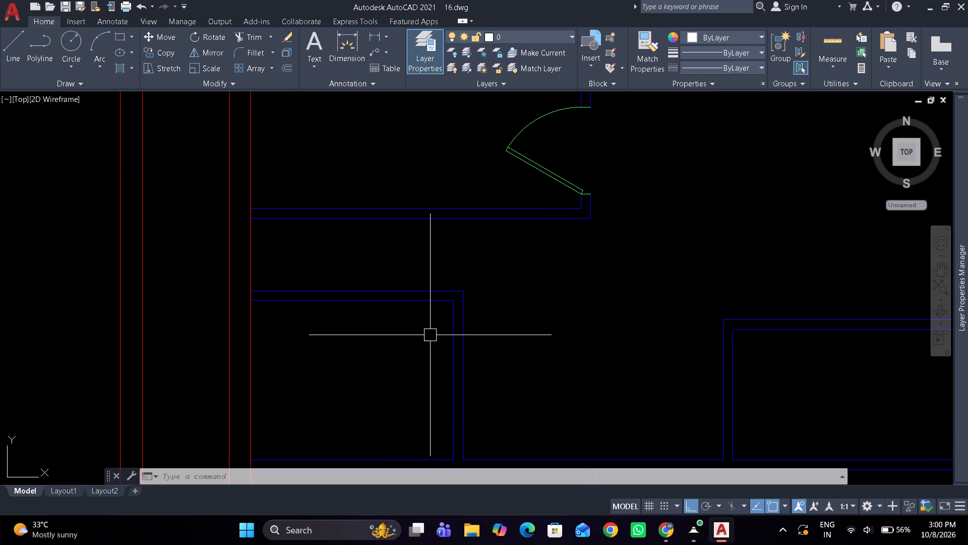
left_click(542, 169)
type("mi")
key("space")
left_click_drag(553, 246, 571, 248)
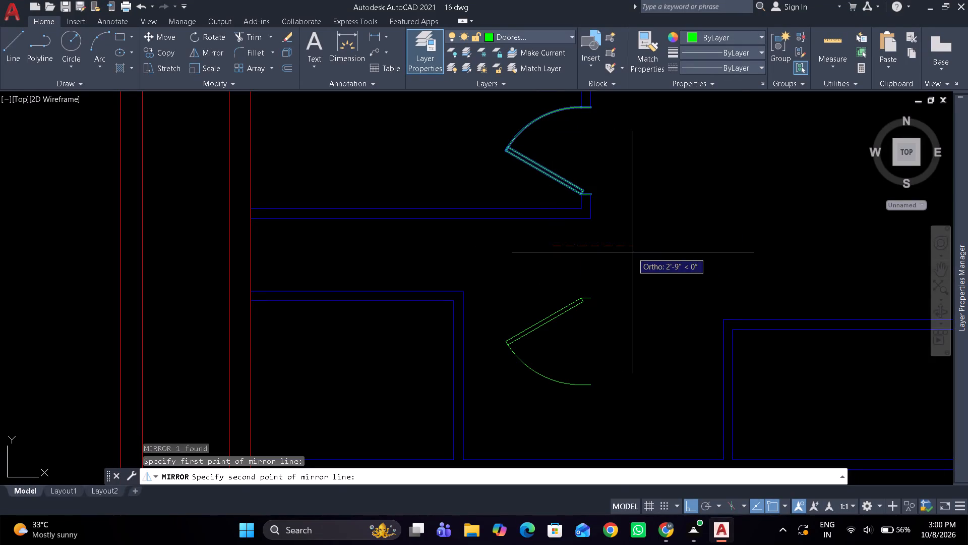
left_click(633, 252)
key("space")
Offset the inner top wall line of the small left room 6" downward as a guide.
left_click(571, 303)
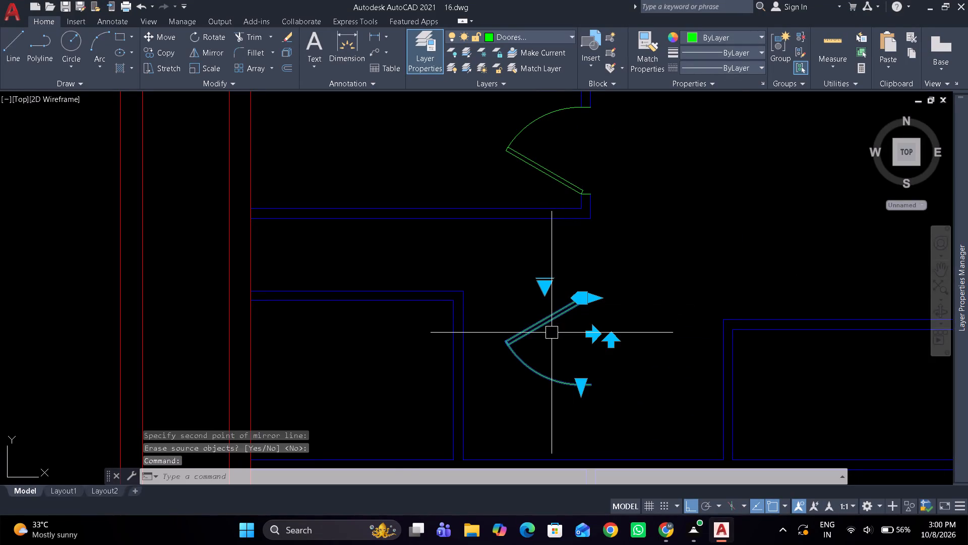
scroll(551, 338, "up", 2)
key("Escape")
type("o")
key("space")
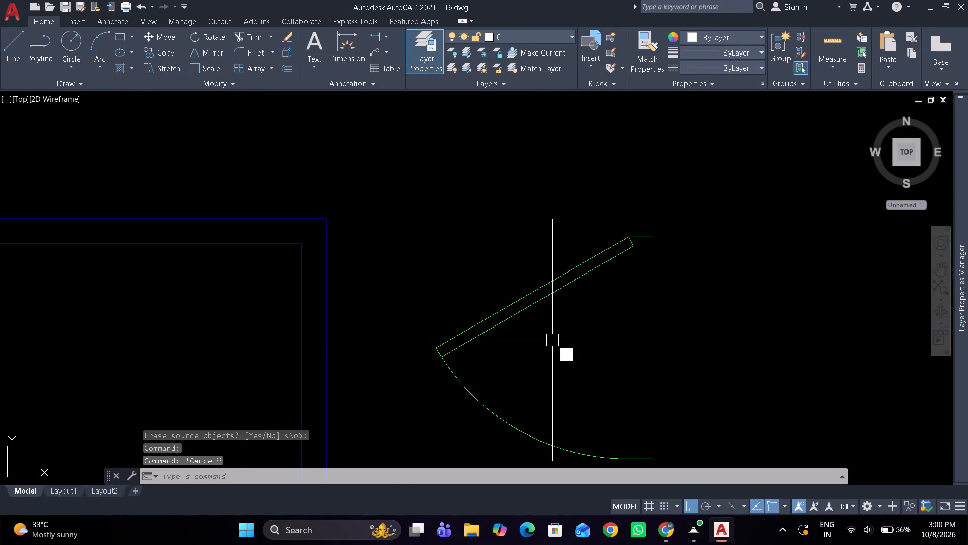
key("space")
left_click_drag(274, 246, 269, 262)
left_click(256, 351)
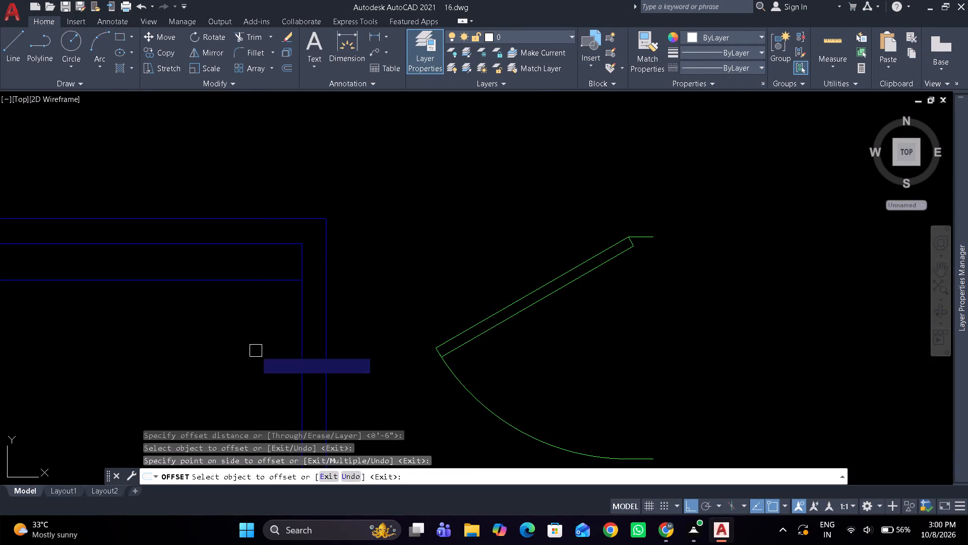
key("space")
Move the mirrored door by its hinge corner to the guide line's end on the small left room's vertical wall.
left_click(546, 311)
left_click(531, 283)
key("m")
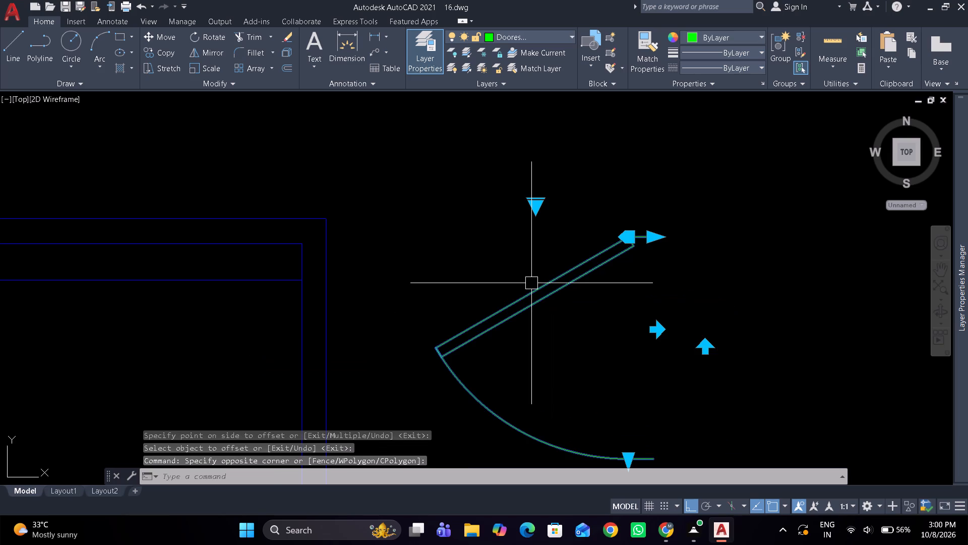
key("space")
left_click(626, 237)
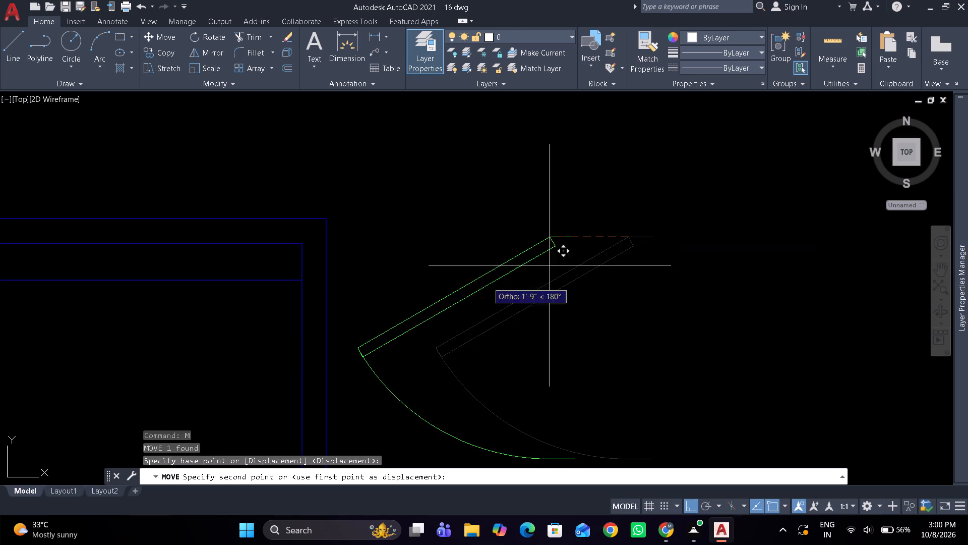
left_click(302, 286)
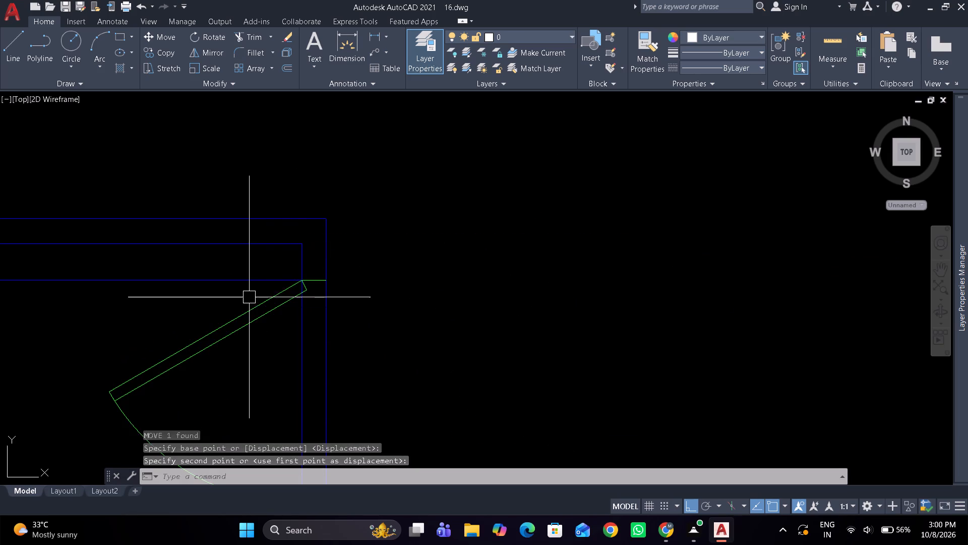
Erase the horizontal 6" offset guide line beside the small left room's door.
left_click(244, 284)
key("e")
key("space")
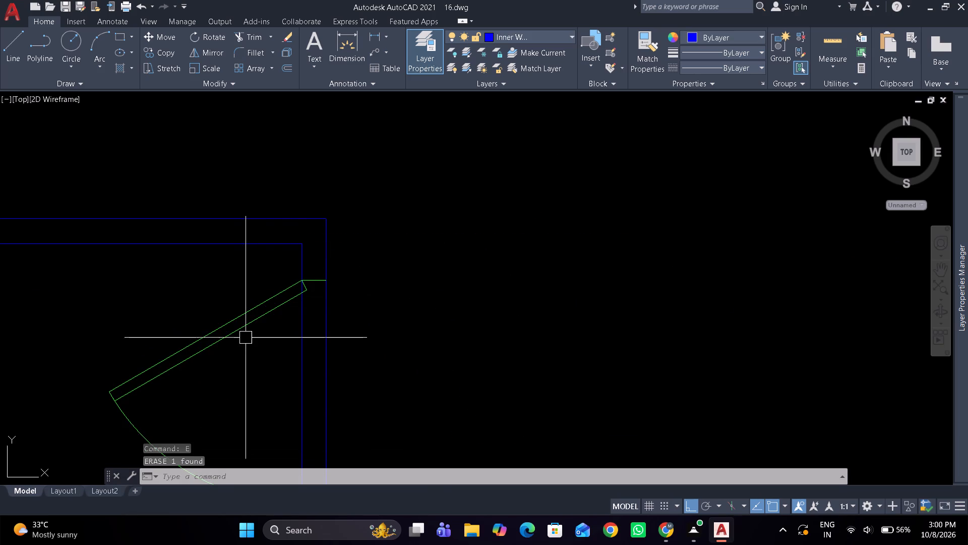
Narrow the small left room's door by two preset width increments, keeping its hinge end in place.
left_click(251, 309)
middle_click_drag(256, 341, 295, 213)
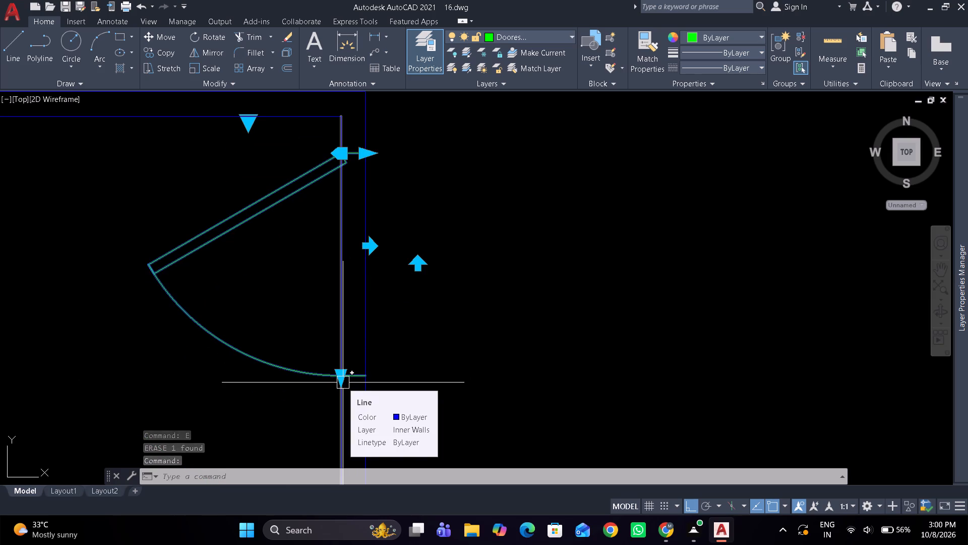
left_click(343, 377)
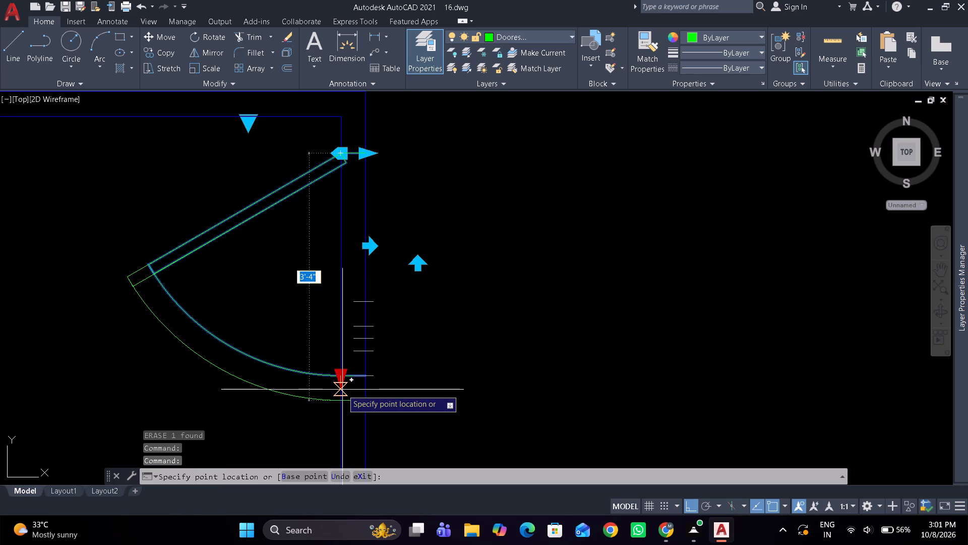
left_click(349, 338)
key("Escape")
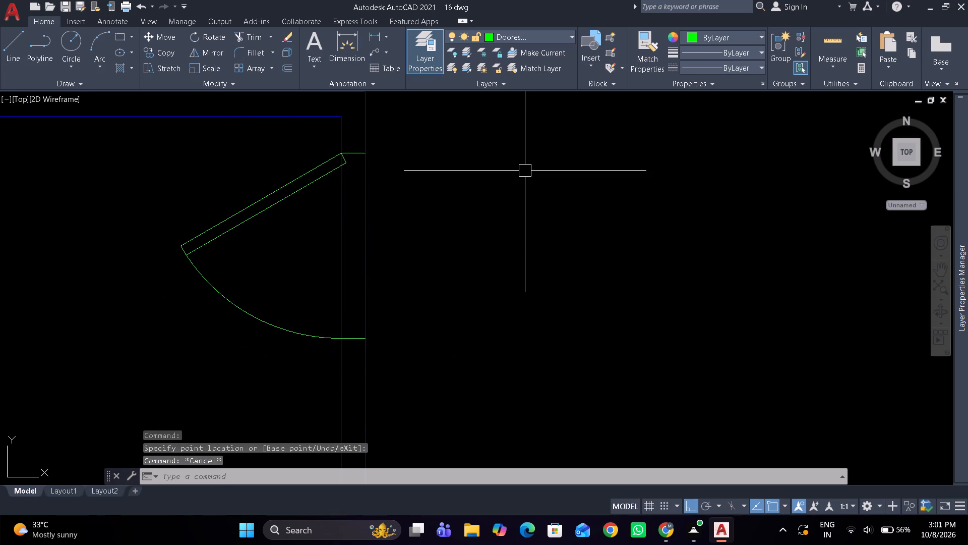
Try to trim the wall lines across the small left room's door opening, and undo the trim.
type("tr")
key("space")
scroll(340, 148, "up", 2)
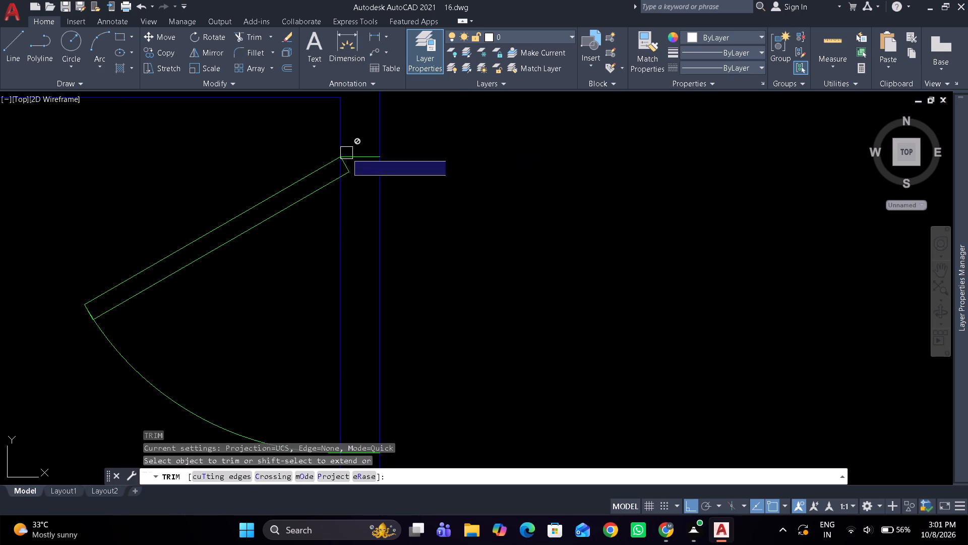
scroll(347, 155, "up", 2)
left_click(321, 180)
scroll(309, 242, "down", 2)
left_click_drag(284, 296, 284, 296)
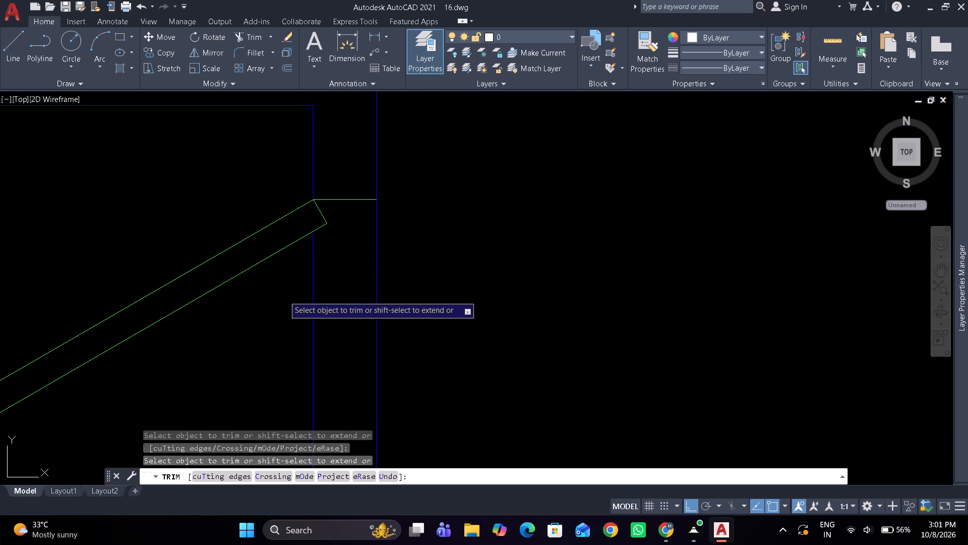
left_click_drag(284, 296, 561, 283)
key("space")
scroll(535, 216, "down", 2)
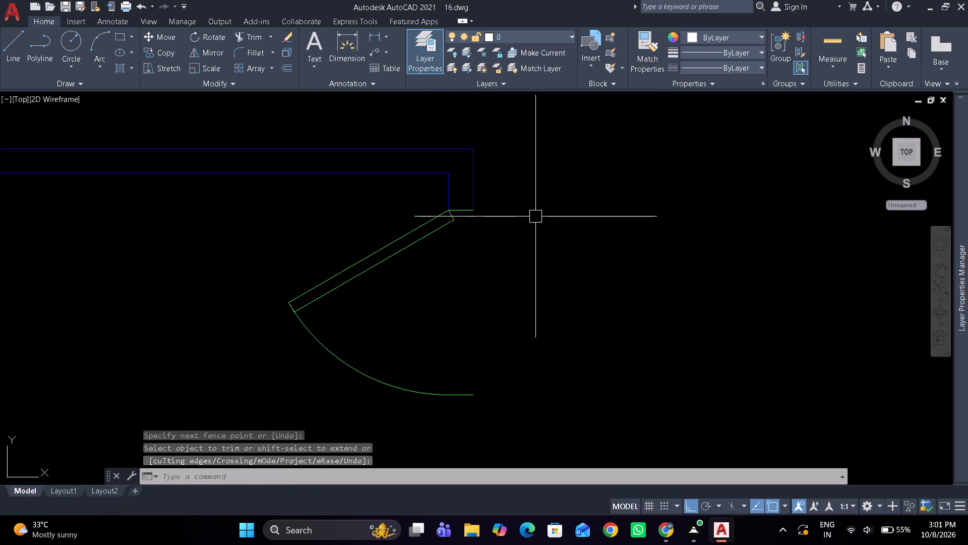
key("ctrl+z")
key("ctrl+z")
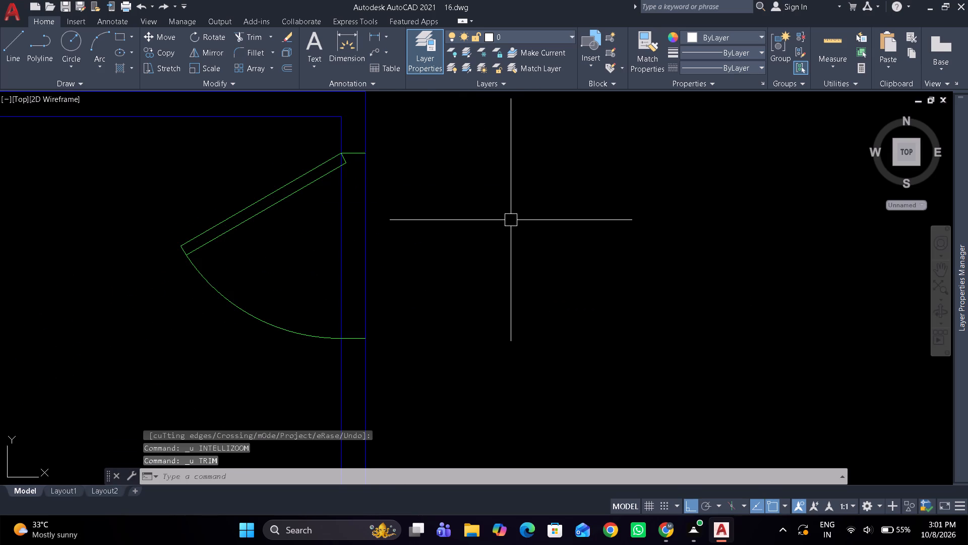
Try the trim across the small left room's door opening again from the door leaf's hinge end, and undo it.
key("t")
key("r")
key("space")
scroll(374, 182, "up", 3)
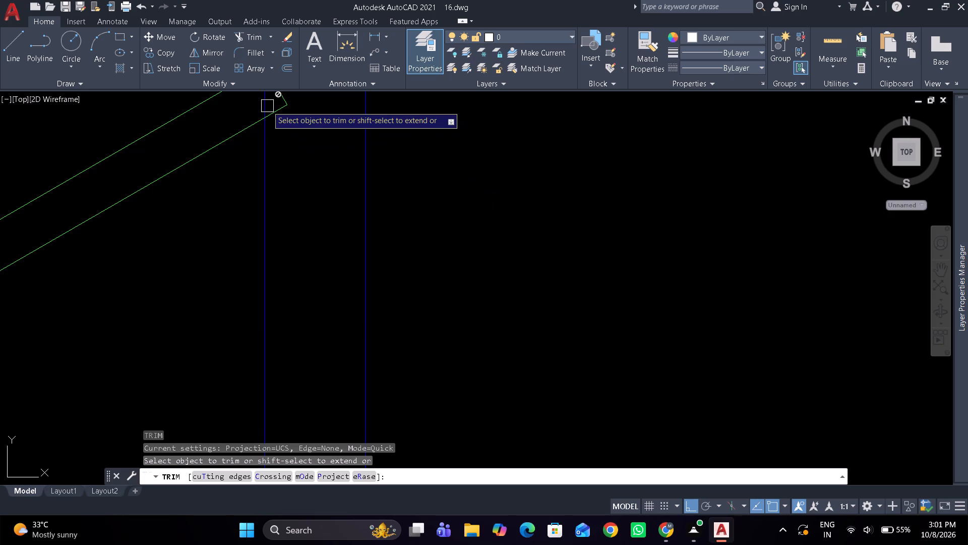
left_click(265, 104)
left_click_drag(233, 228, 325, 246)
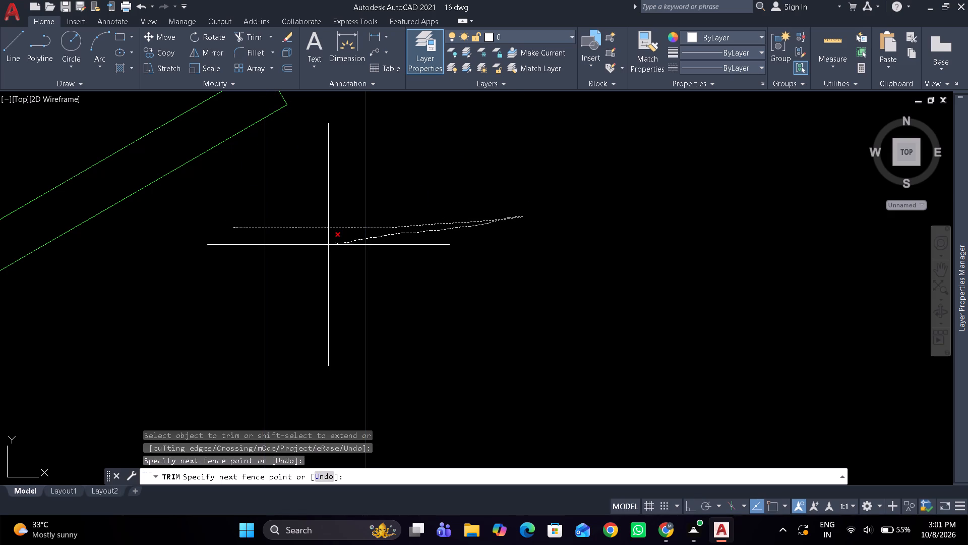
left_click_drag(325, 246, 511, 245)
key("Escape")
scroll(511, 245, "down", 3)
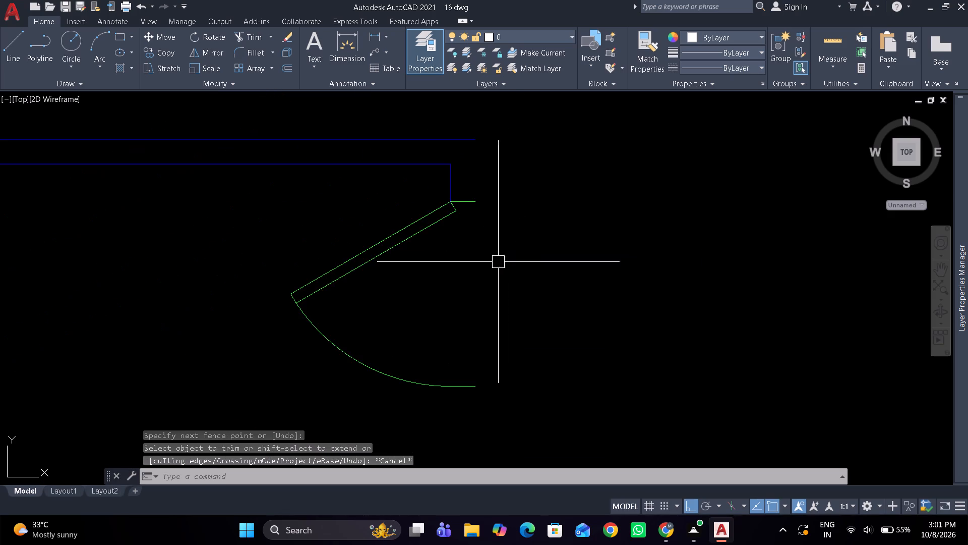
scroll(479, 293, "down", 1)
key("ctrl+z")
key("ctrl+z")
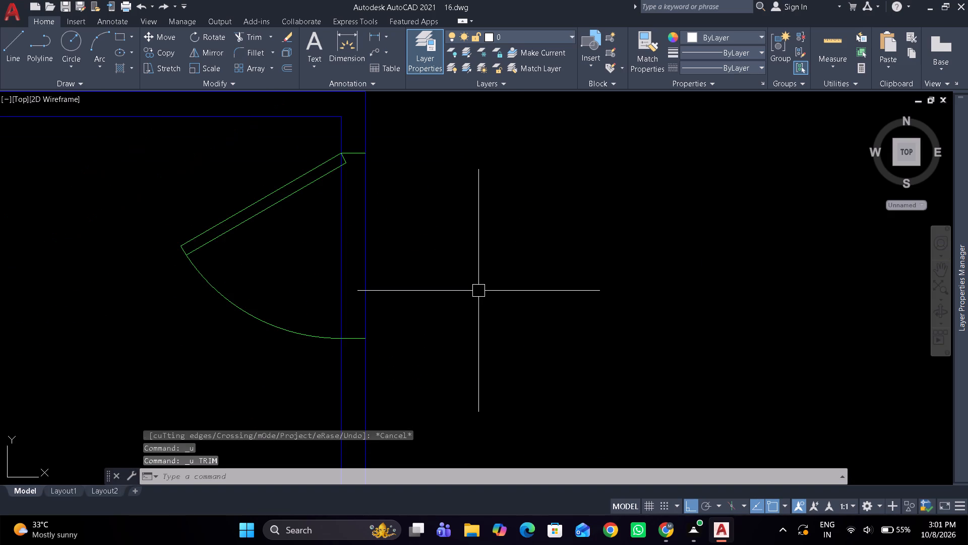
Trim both vertical wall lines between the hinge and latch ends of the small left room's door opening.
type("tr")
key("space")
scroll(326, 156, "up", 4)
key("space")
left_click(417, 188)
scroll(374, 197, "down", 4)
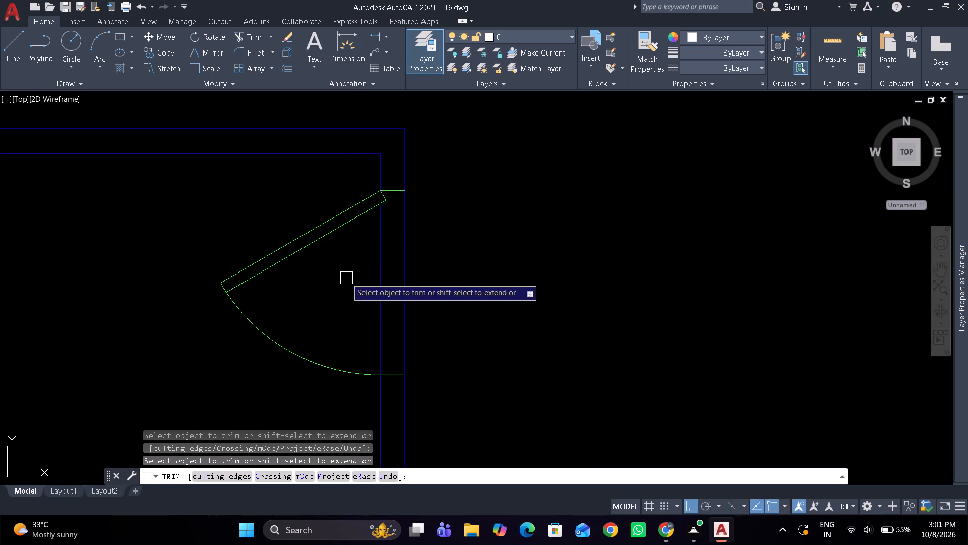
left_click_drag(346, 278, 503, 277)
key("space")
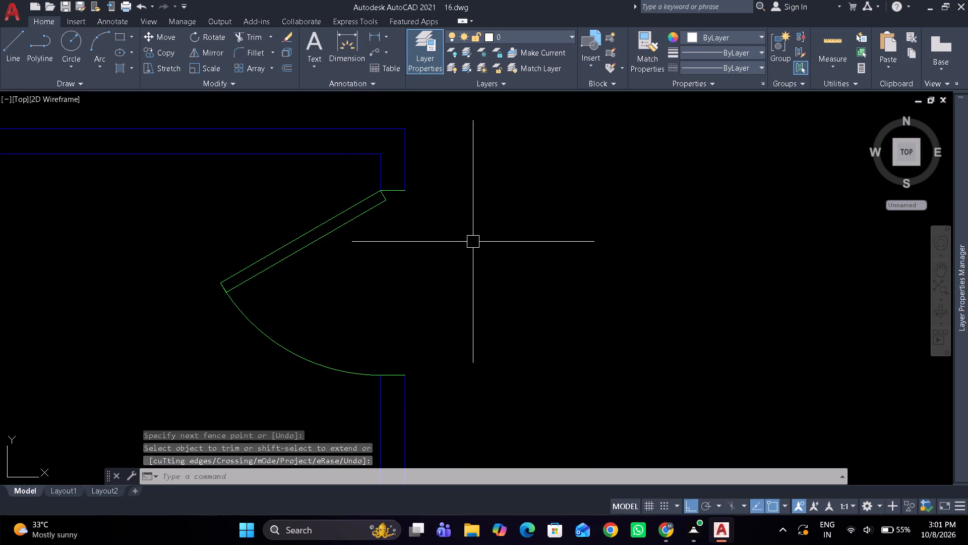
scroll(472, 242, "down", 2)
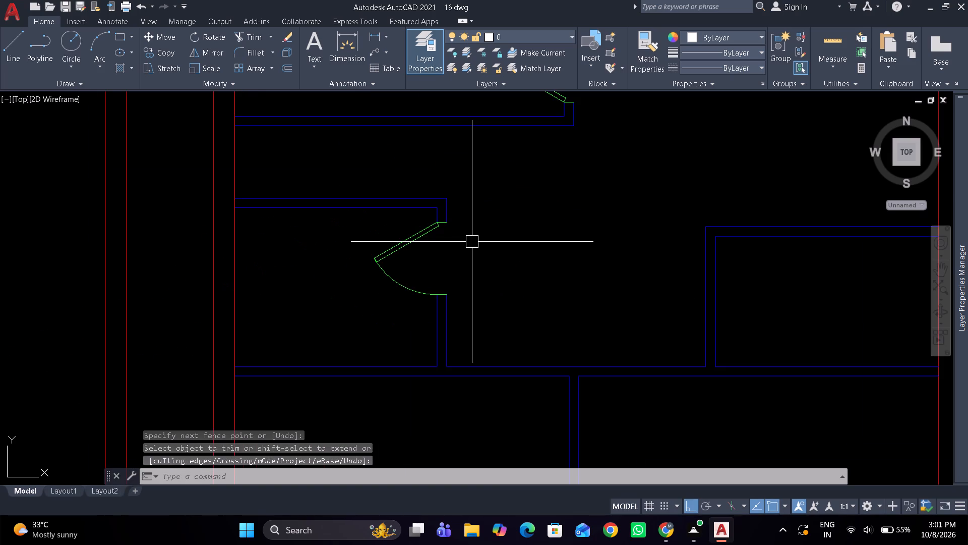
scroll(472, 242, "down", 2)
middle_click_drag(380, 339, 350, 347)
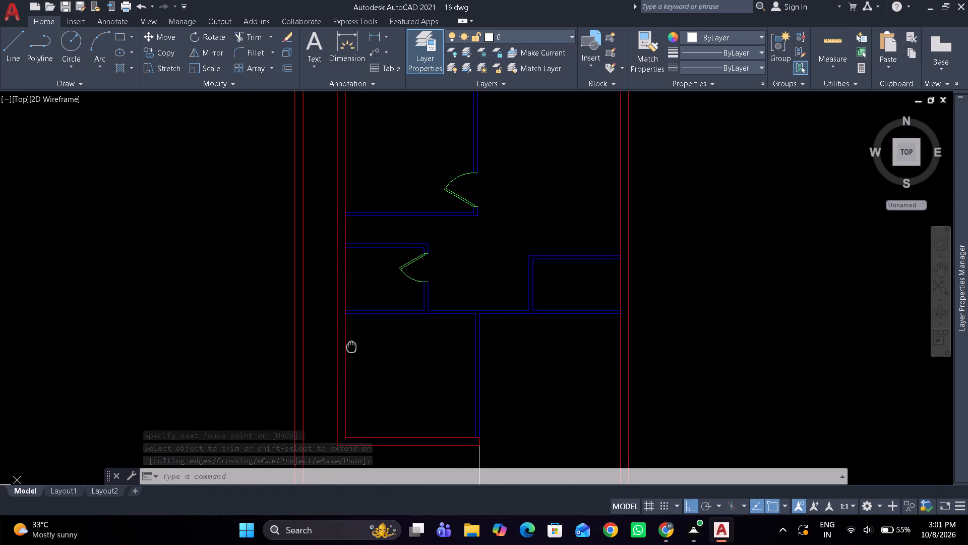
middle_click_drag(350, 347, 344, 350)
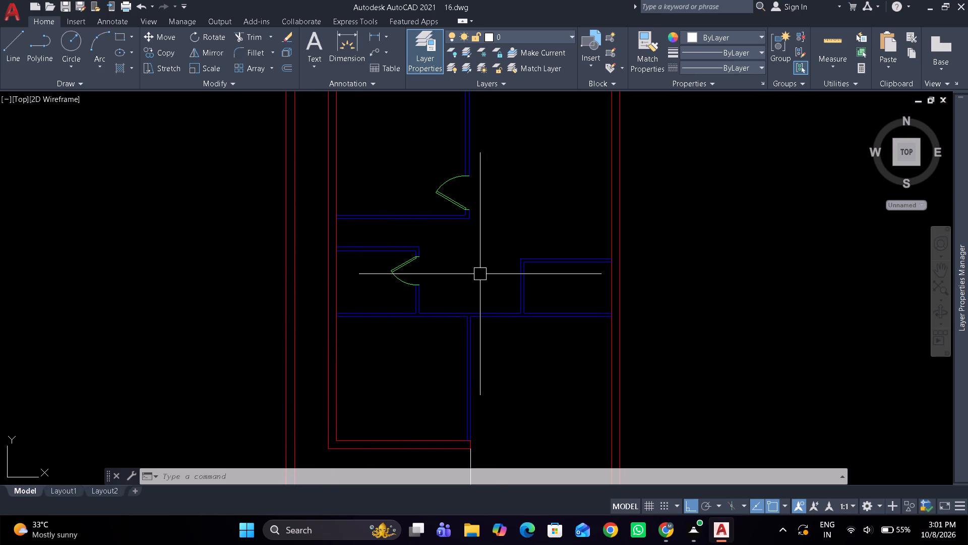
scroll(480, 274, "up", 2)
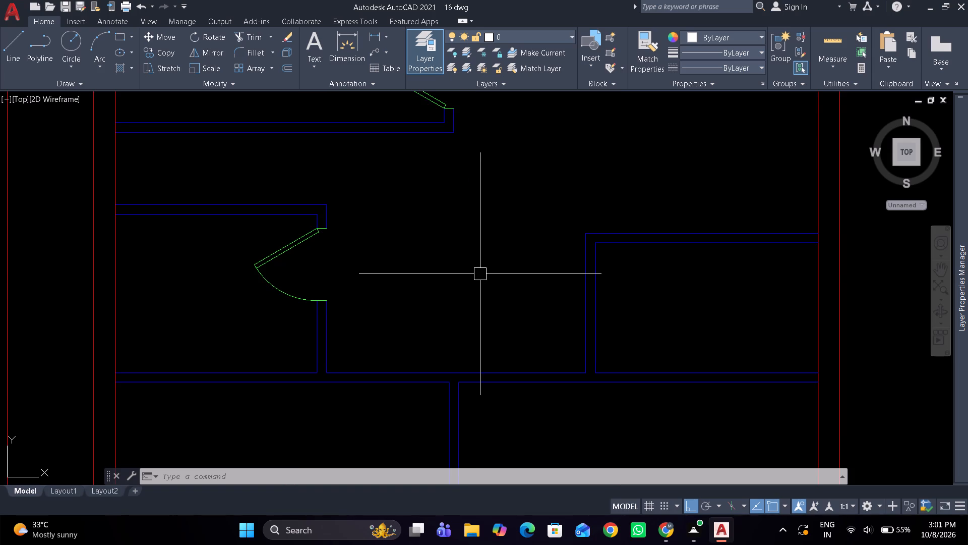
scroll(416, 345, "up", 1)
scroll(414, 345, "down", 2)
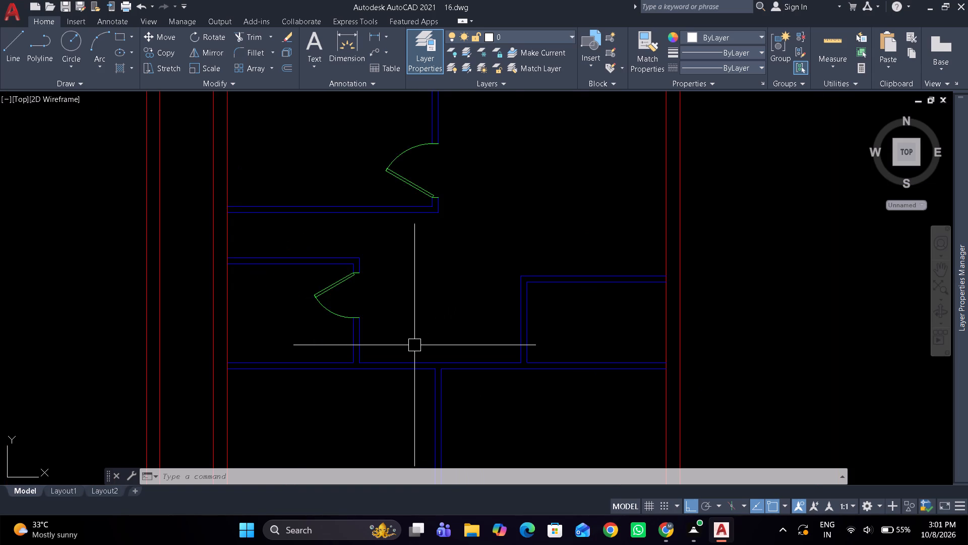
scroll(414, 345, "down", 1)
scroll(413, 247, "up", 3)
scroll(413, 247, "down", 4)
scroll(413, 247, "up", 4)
Rotate a copy of the door above the small left room by 90°, keeping the original door.
left_click(413, 247)
scroll(449, 205, "up", 1)
middle_click_drag(447, 213, 417, 337)
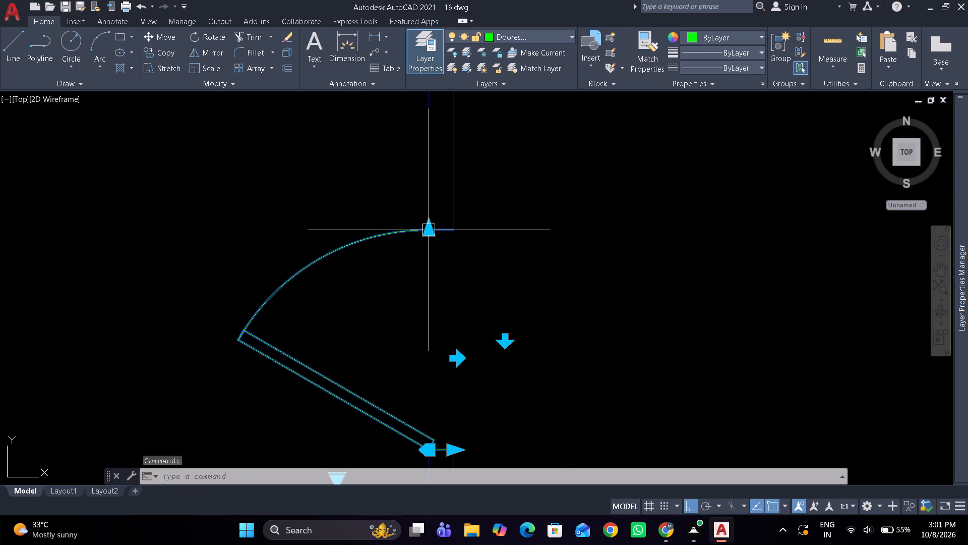
left_click(425, 224)
key("Escape")
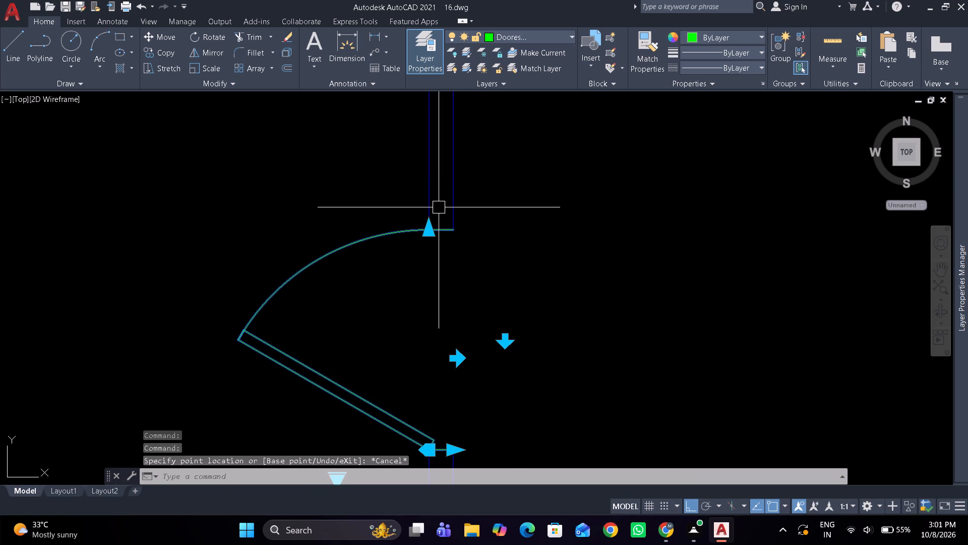
key("r")
key("o")
key("space")
left_click_drag(434, 330, 443, 321)
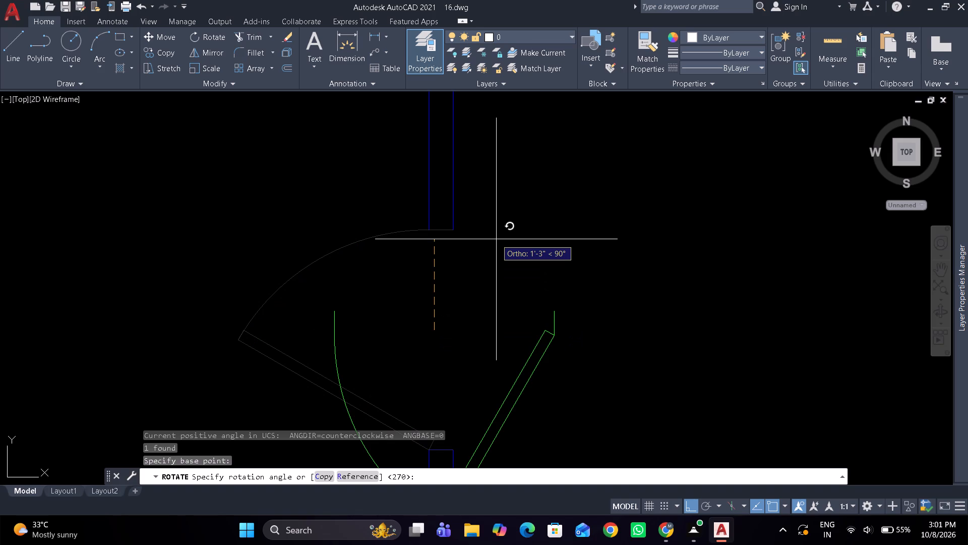
type("c")
key("space")
left_click(506, 230)
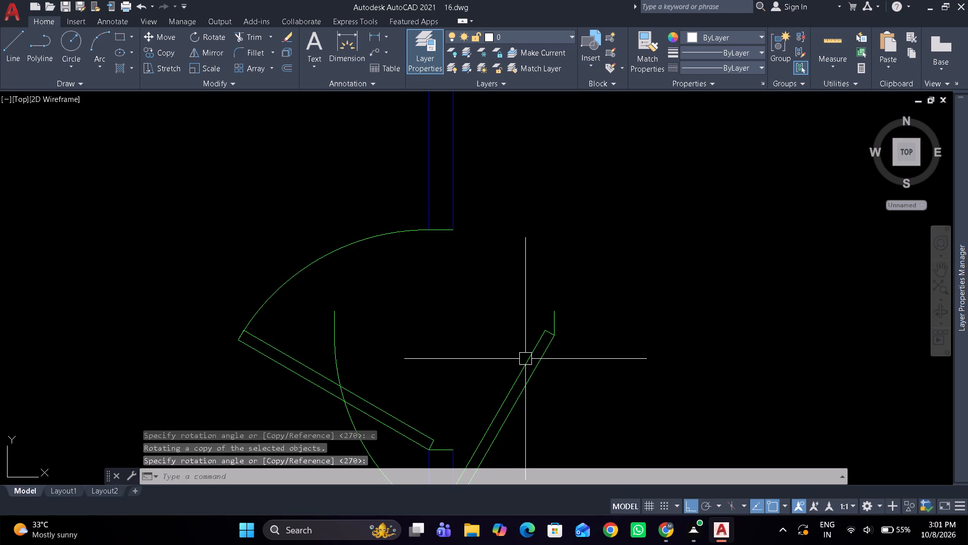
Move the rotated door copy by its hinge end onto the horizontal wall below the small left room, near the central vertical wall.
left_click(525, 359)
left_click(551, 339)
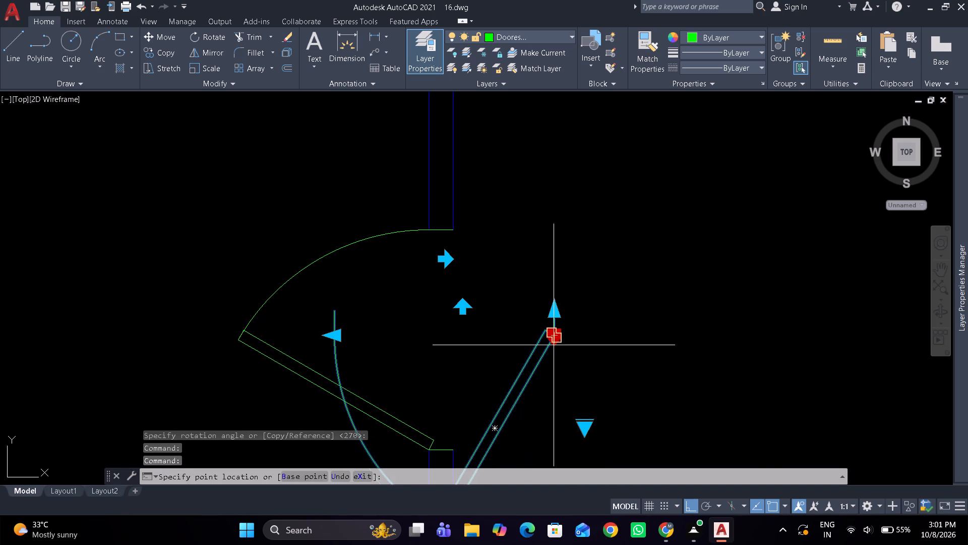
scroll(555, 350, "down", 4)
middle_click_drag(550, 346, 485, 193)
scroll(486, 344, "up", 2)
middle_click_drag(486, 344, 440, 202)
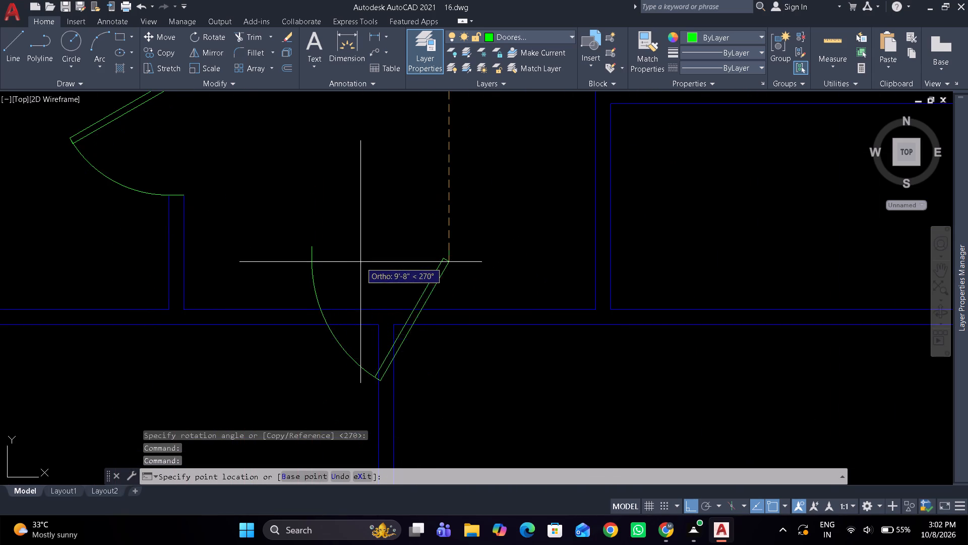
left_click(345, 322)
scroll(314, 363, "up", 2)
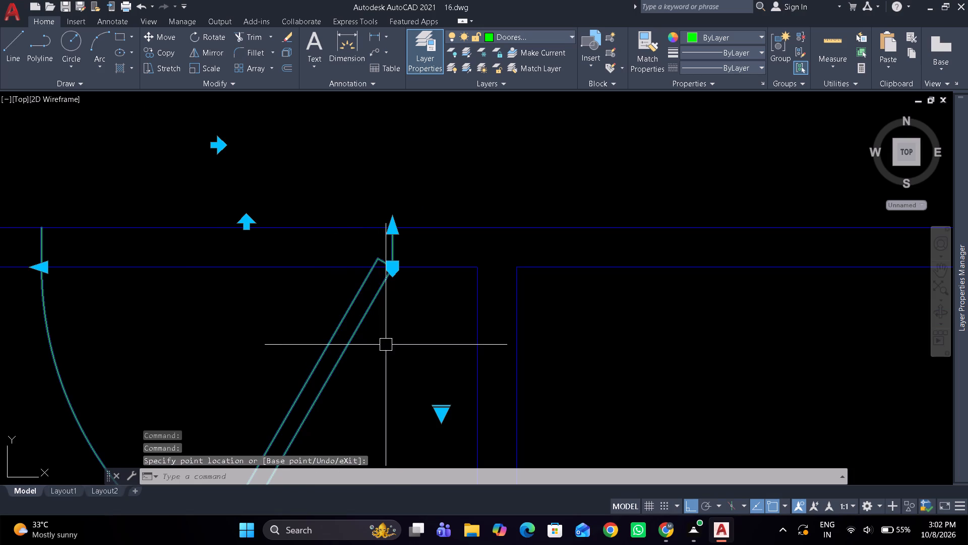
scroll(386, 345, "up", 1)
key("Escape")
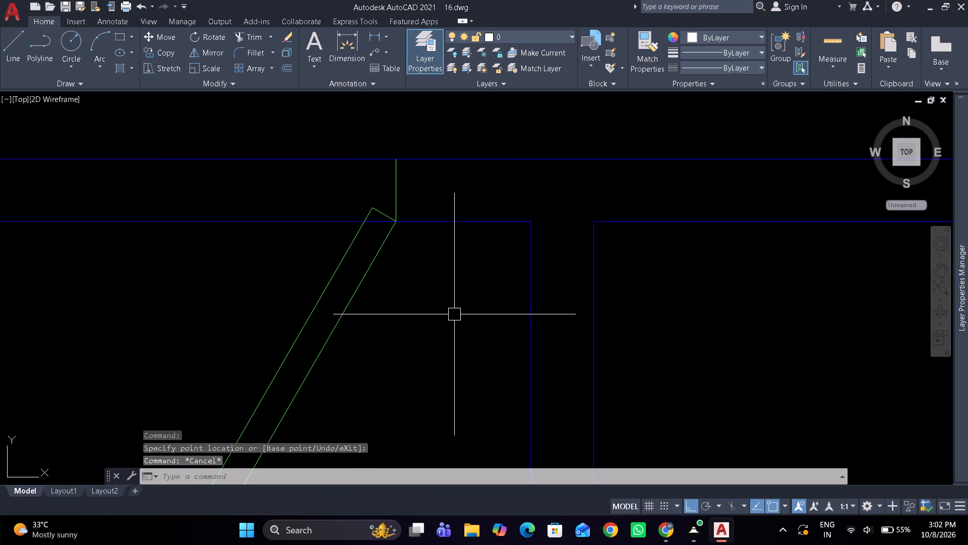
Offset the central vertical wall's left line 6" toward the new door as a placement guide.
type("o")
key("space")
key("6")
key("shift+quotedbl")
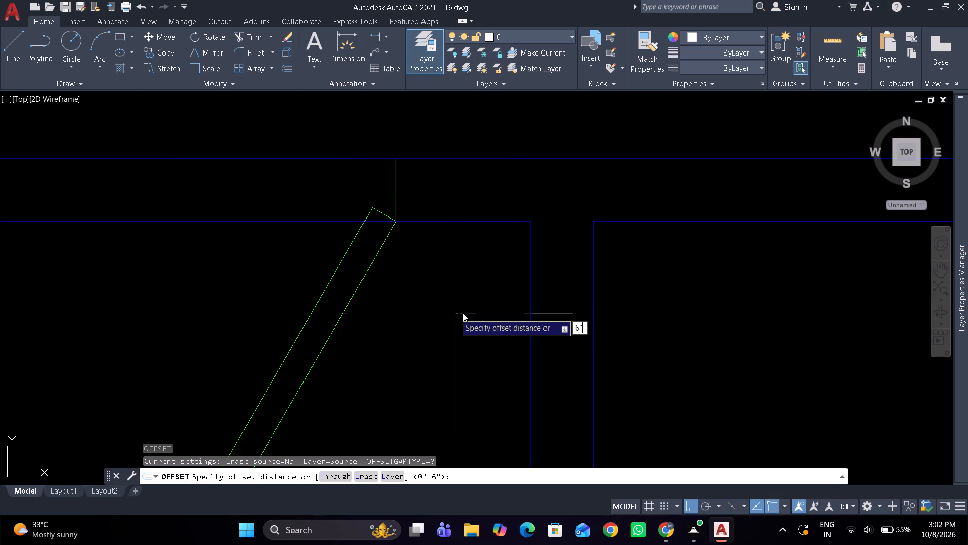
key("space")
left_click_drag(532, 286, 522, 292)
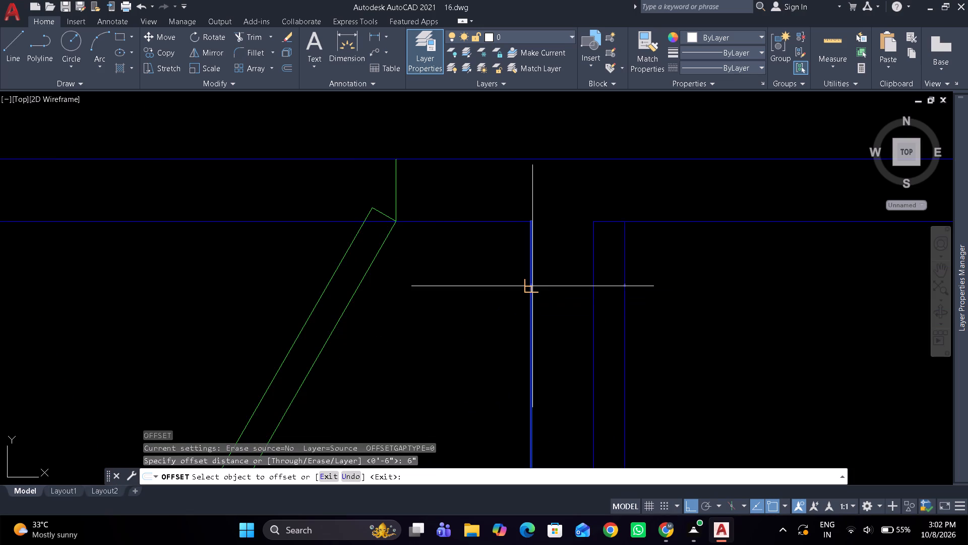
left_click(481, 319)
key("space")
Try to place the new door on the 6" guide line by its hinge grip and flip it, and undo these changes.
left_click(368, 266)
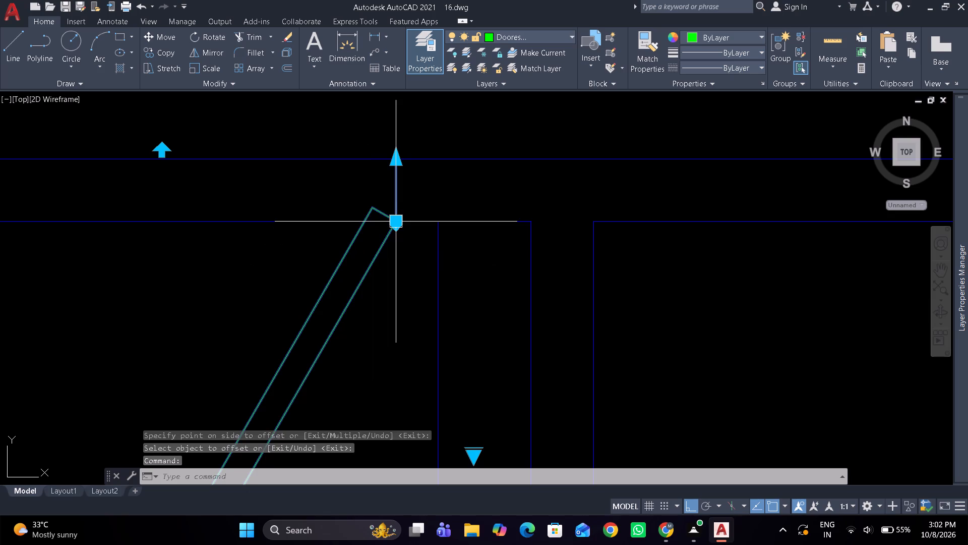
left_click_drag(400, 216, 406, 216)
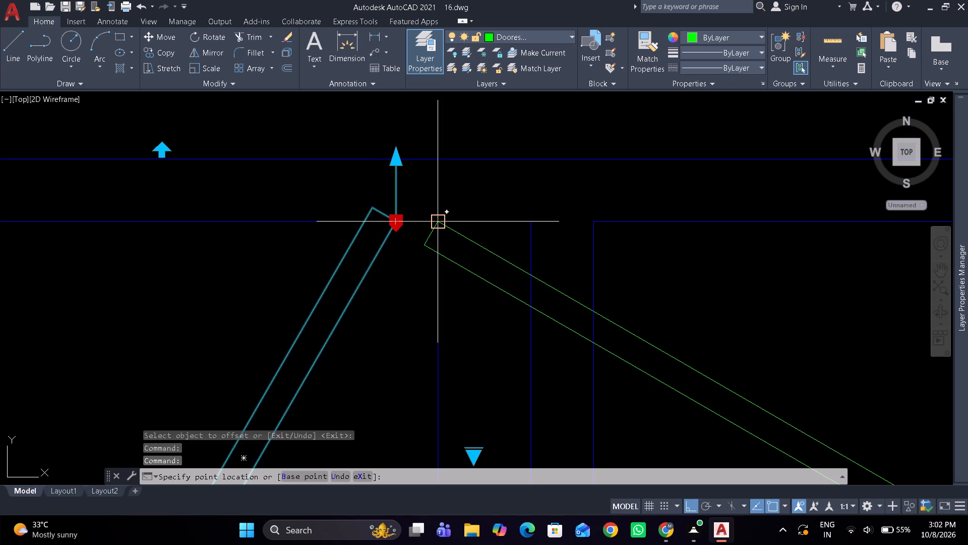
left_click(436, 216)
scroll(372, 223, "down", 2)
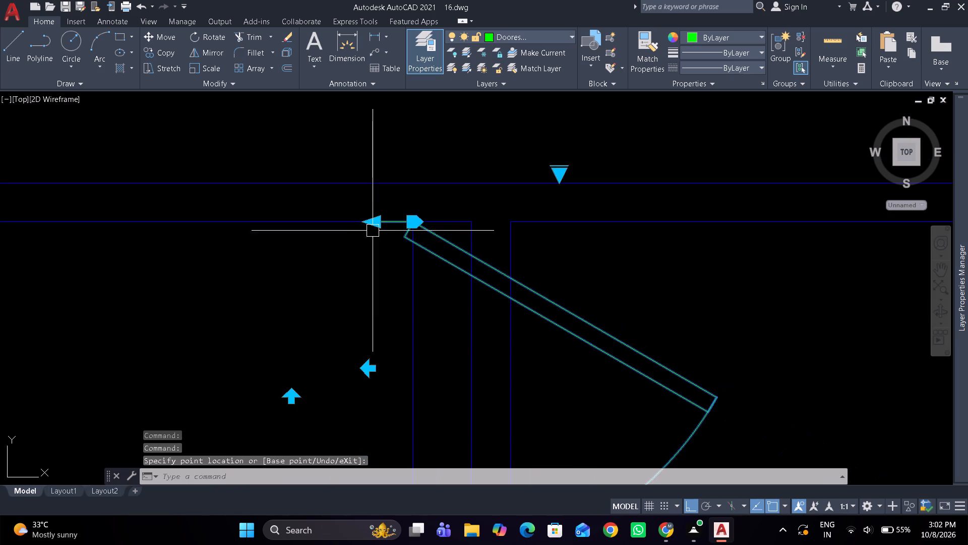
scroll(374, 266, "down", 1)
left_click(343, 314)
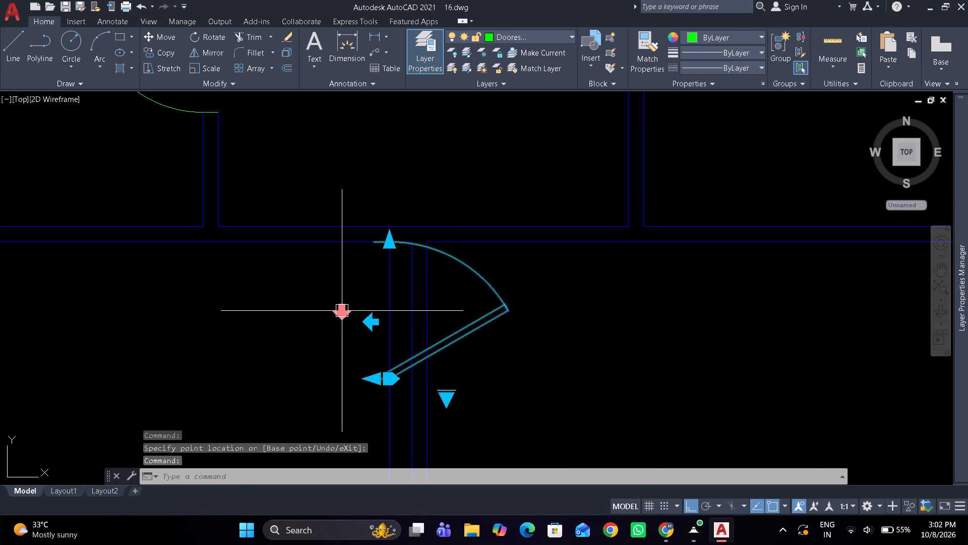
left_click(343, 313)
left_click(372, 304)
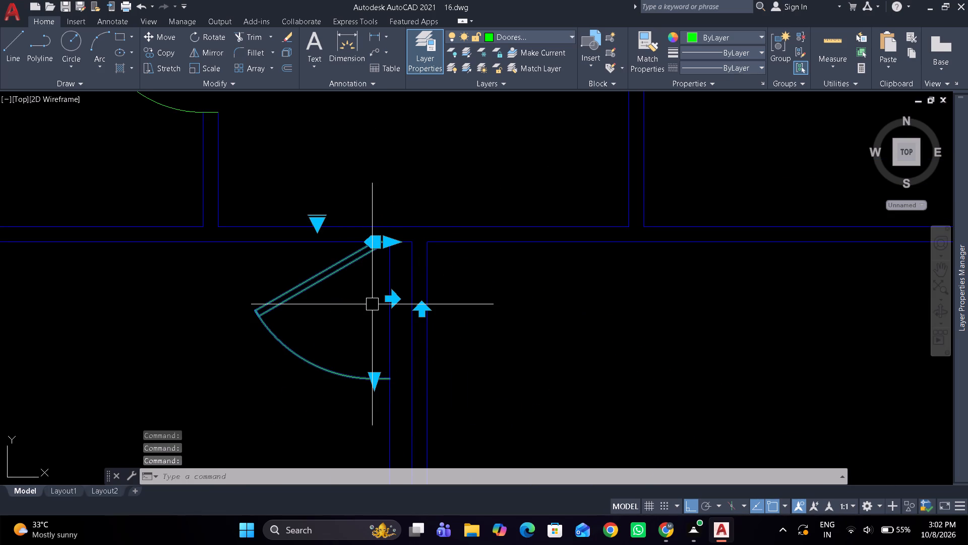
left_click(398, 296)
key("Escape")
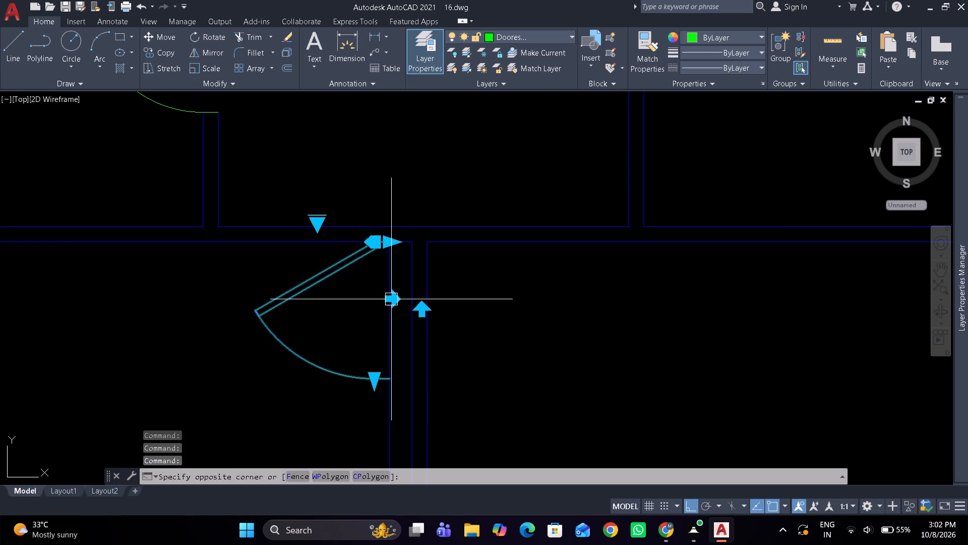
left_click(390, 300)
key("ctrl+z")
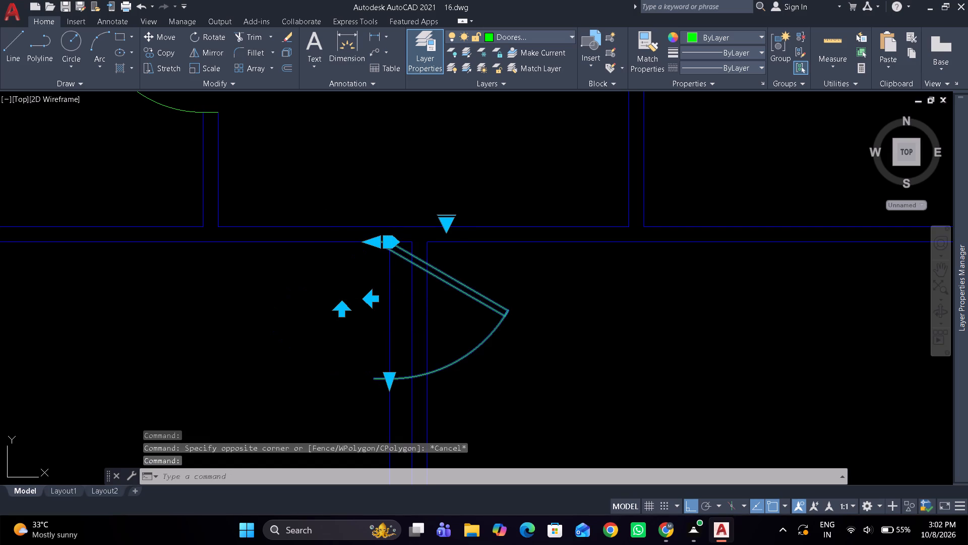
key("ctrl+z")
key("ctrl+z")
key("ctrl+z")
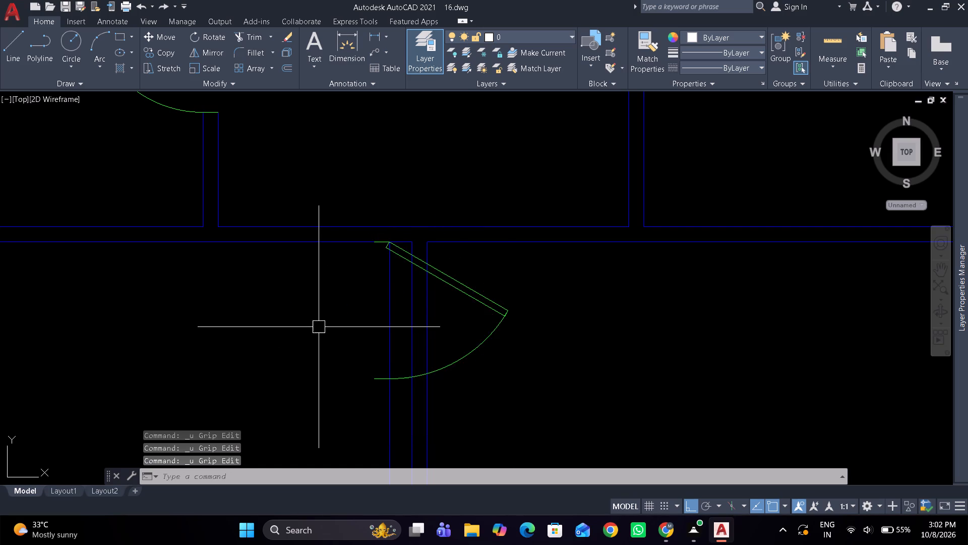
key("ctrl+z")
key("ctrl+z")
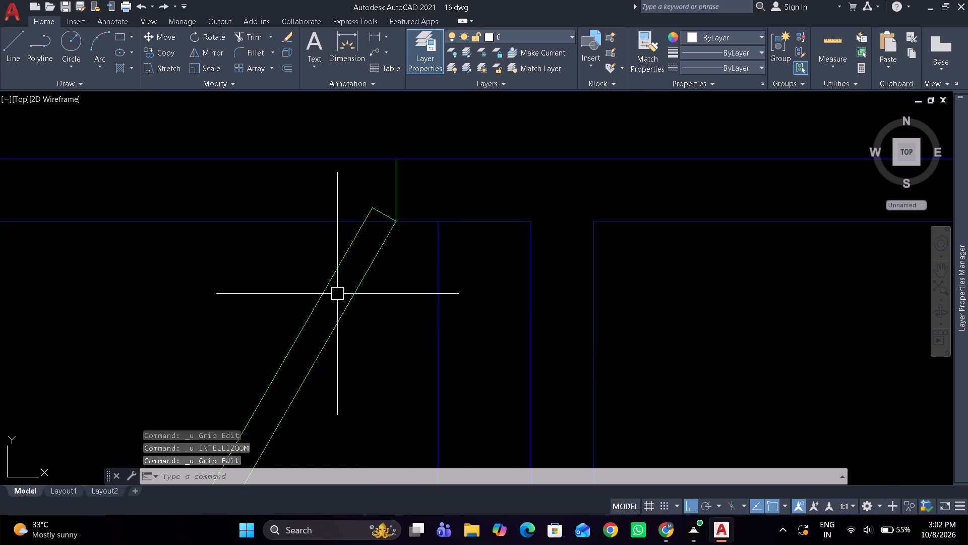
Move the new door from its hinge corner to the upper end of the 6" guide line with the Move command.
left_click(341, 302)
type("m")
key("space")
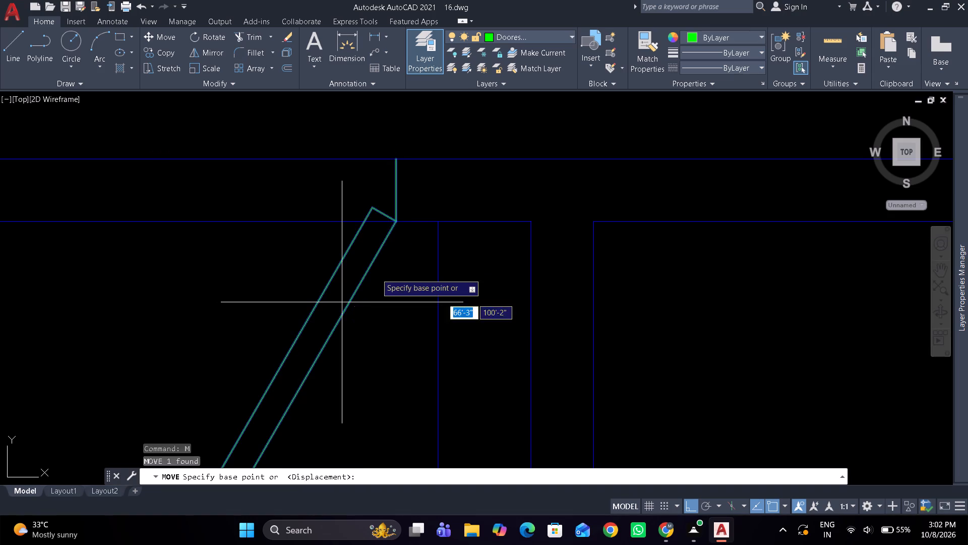
left_click_drag(392, 225, 401, 224)
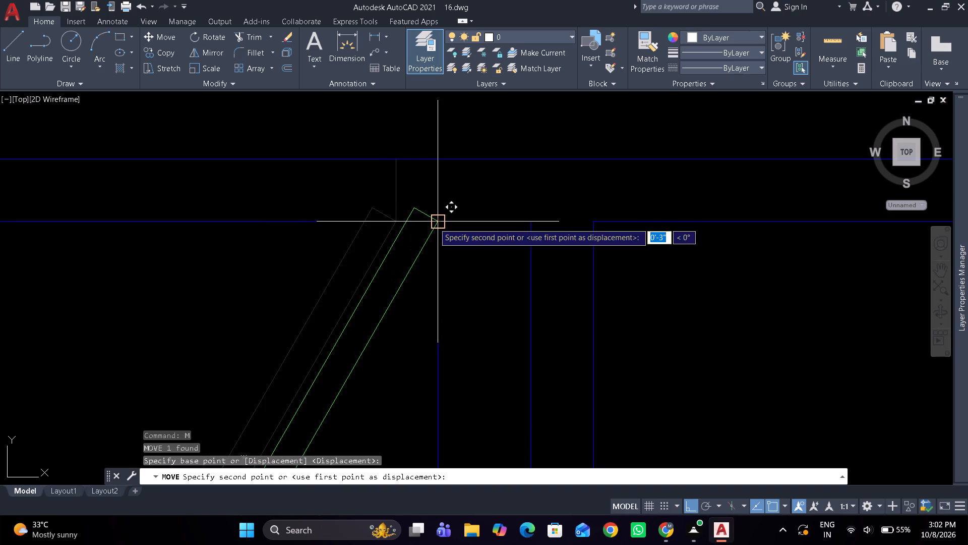
left_click(434, 223)
Erase the 6" guide line beside the central vertical wall.
left_click(437, 257)
key("e")
key("space")
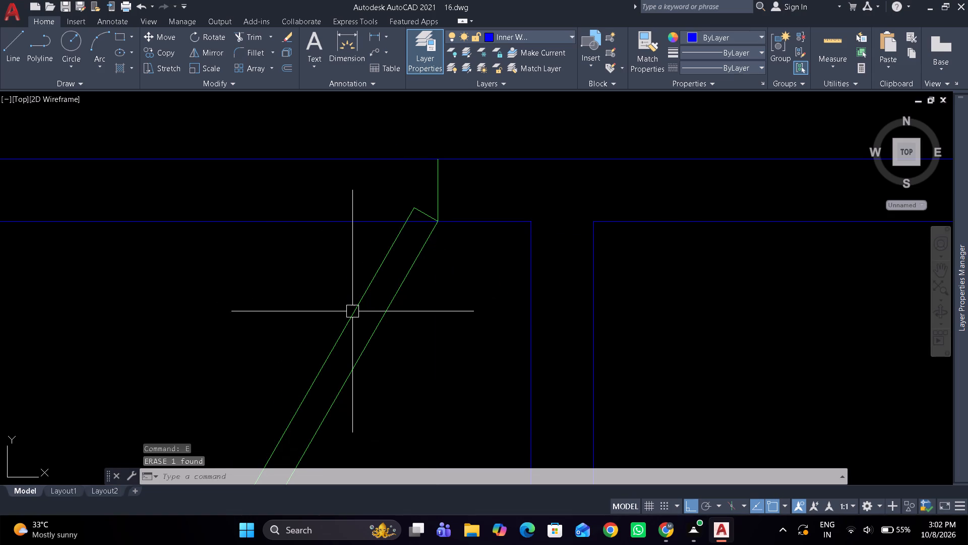
Trim both horizontal wall lines between the hinge and latch ends of the new door opening.
key("t")
key("r")
key("space")
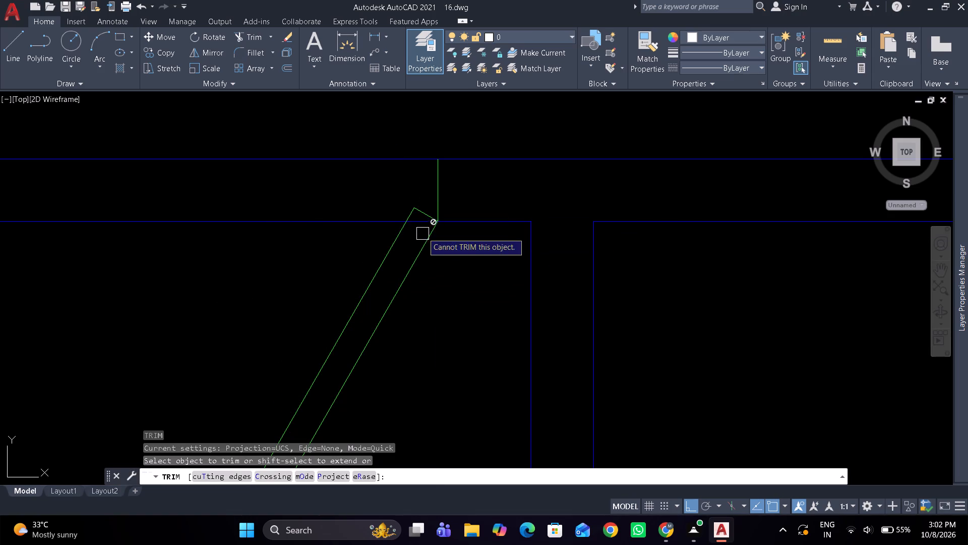
left_click(422, 228)
scroll(305, 282, "down", 3)
left_click_drag(269, 298, 269, 202)
key("space")
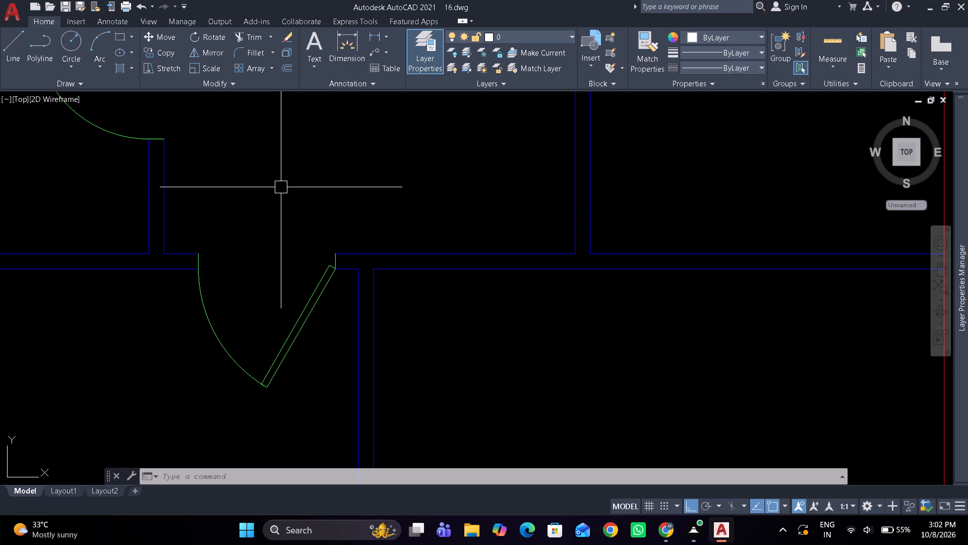
Make Inner Walls the current layer and draw a line closing the wall end at the new door's latch side.
scroll(297, 175, "down", 5)
middle_click_drag(319, 180, 333, 246)
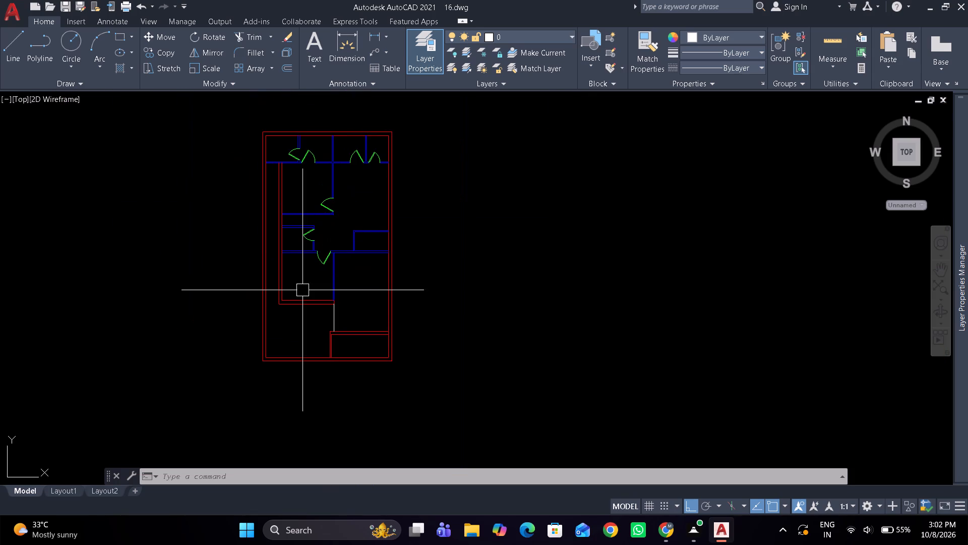
scroll(341, 212, "up", 1)
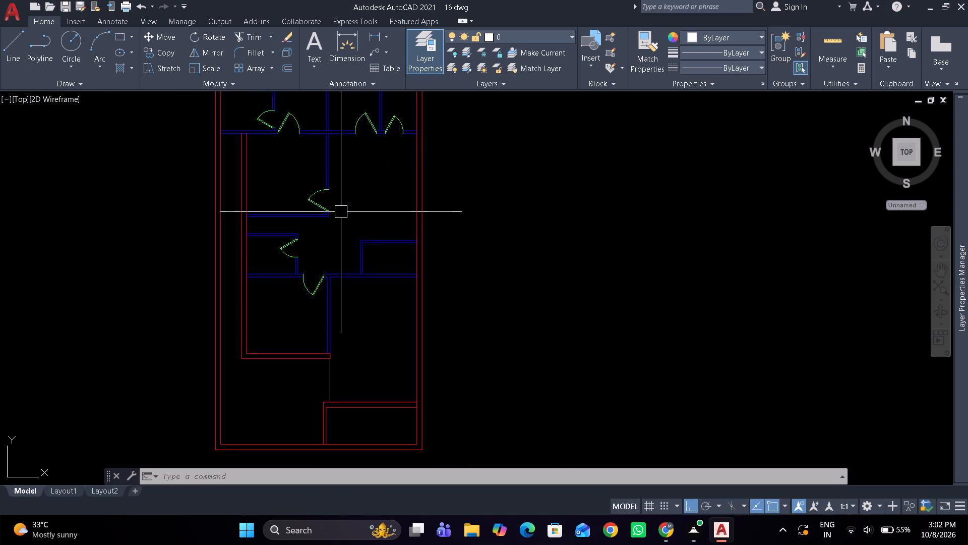
scroll(341, 212, "up", 1)
middle_click_drag(342, 212, 346, 267)
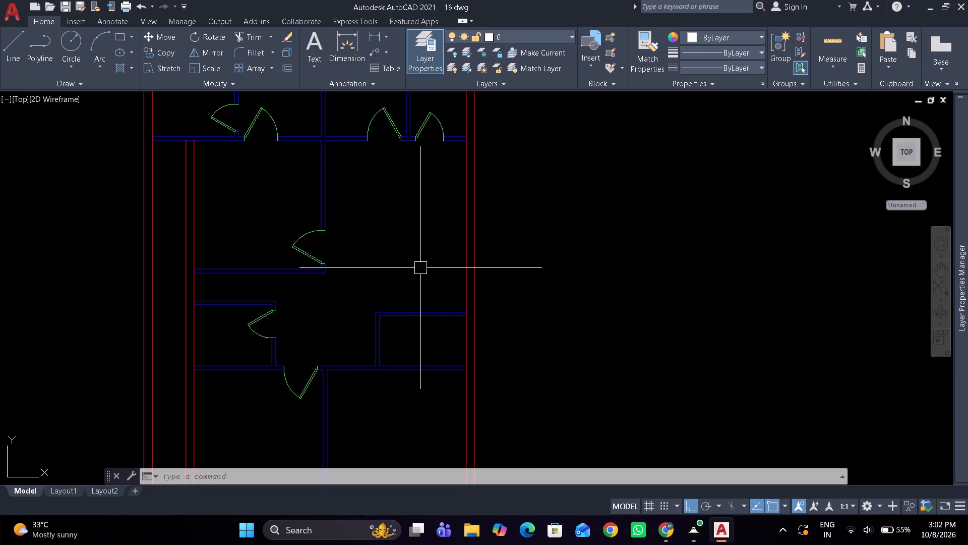
middle_click_drag(420, 268, 418, 237)
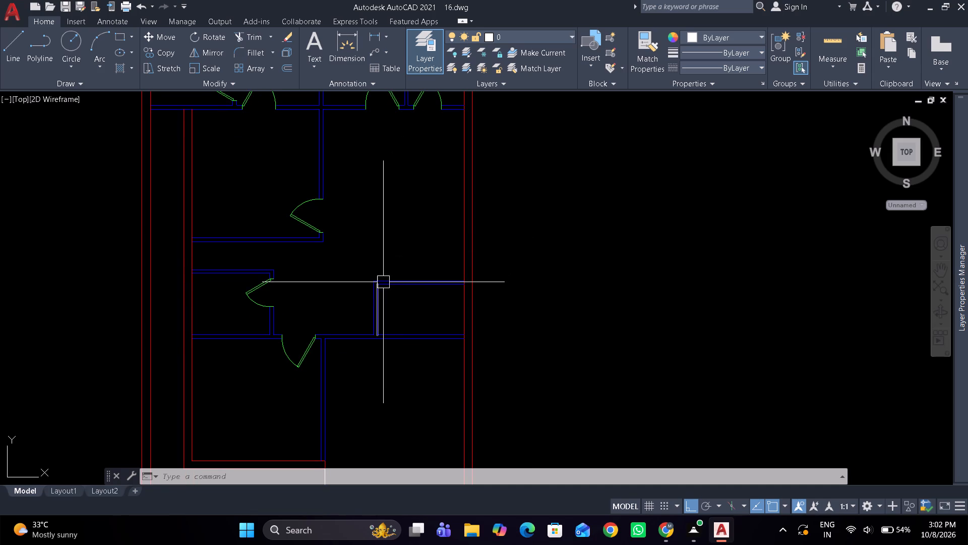
scroll(274, 339, "up", 4)
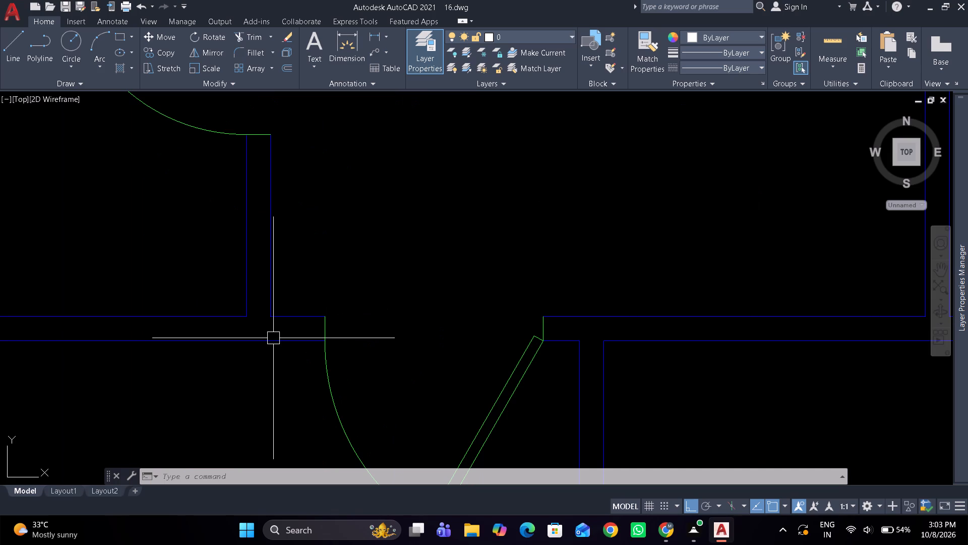
left_click(521, 33)
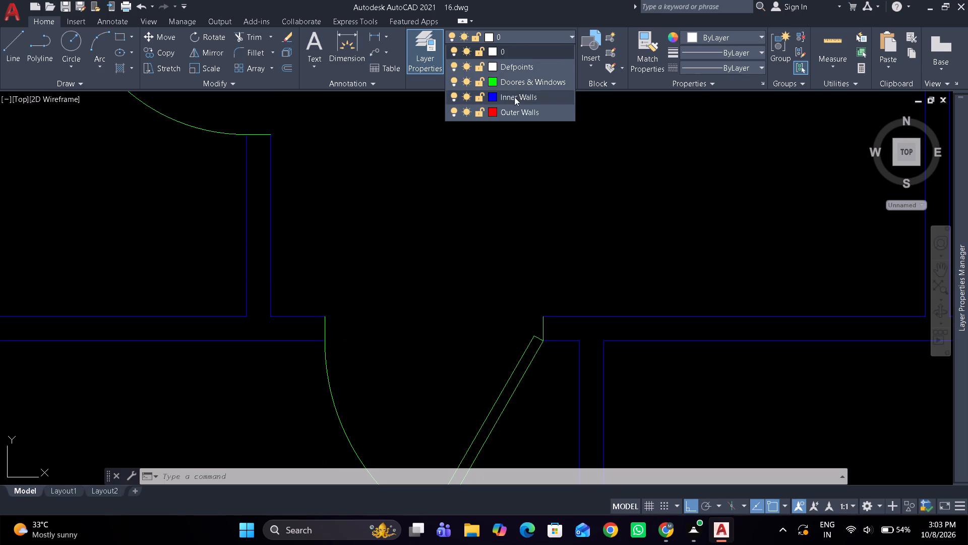
left_click(514, 99)
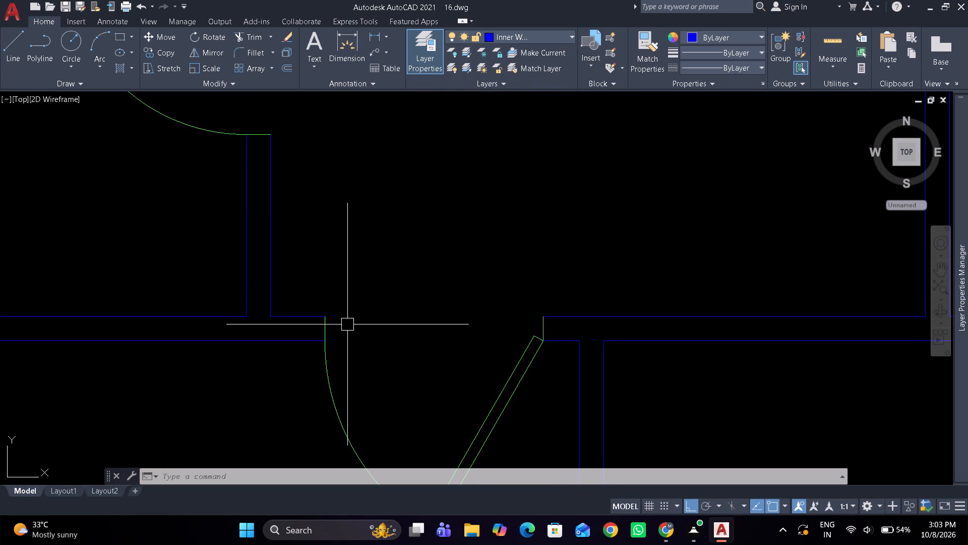
type("l")
key("space")
scroll(343, 332, "up", 2)
left_click_drag(296, 353, 295, 341)
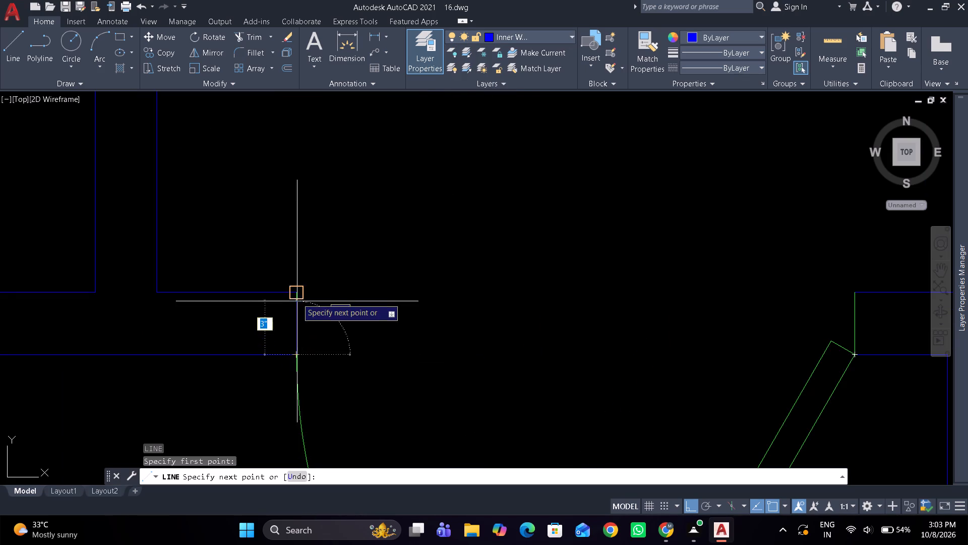
left_click(299, 296)
key("space")
Draw a line closing the vertical wall end at the latch side of the small left room's door.
scroll(400, 245, "down", 2)
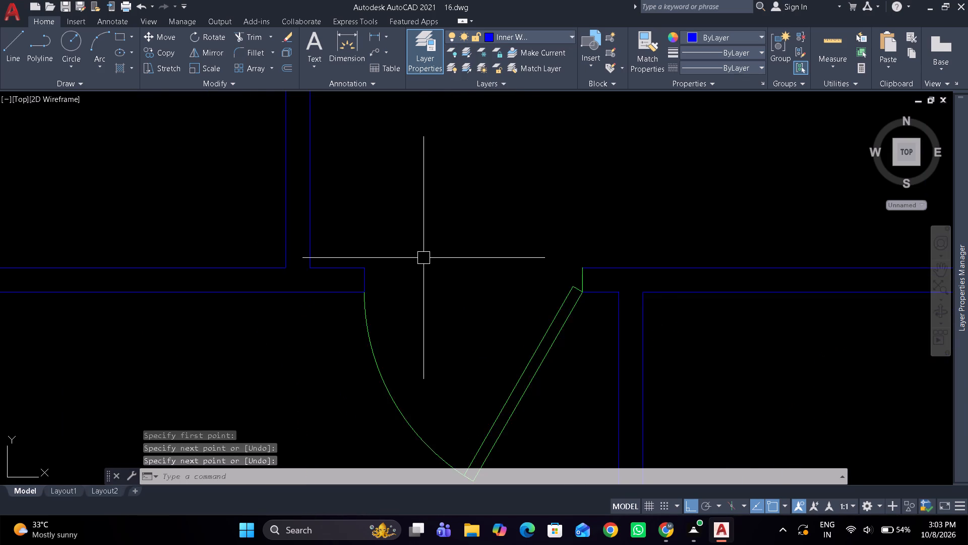
scroll(425, 258, "down", 1)
middle_click_drag(431, 246, 442, 329)
scroll(370, 235, "up", 2)
key("space")
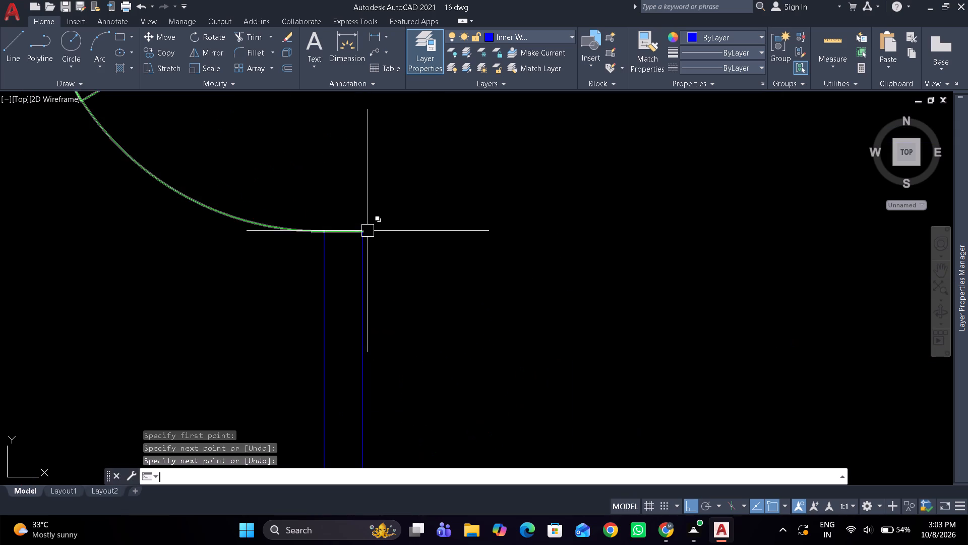
left_click(364, 231)
left_click(323, 232)
key("space")
scroll(367, 191, "down", 6)
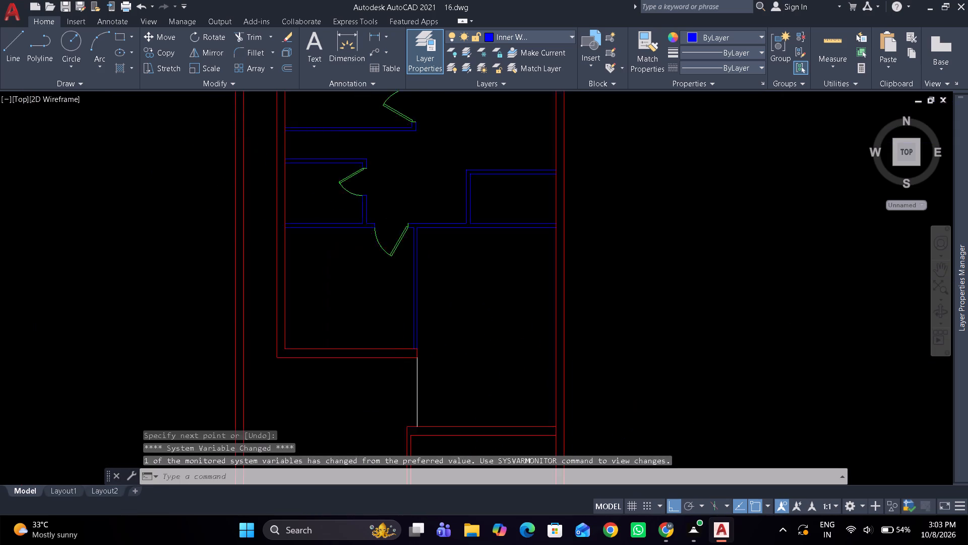
Draw a line closing the vertical wall end at the latch side of the door above the small left room.
middle_click_drag(367, 193, 344, 298)
scroll(354, 241, "up", 5)
key("space")
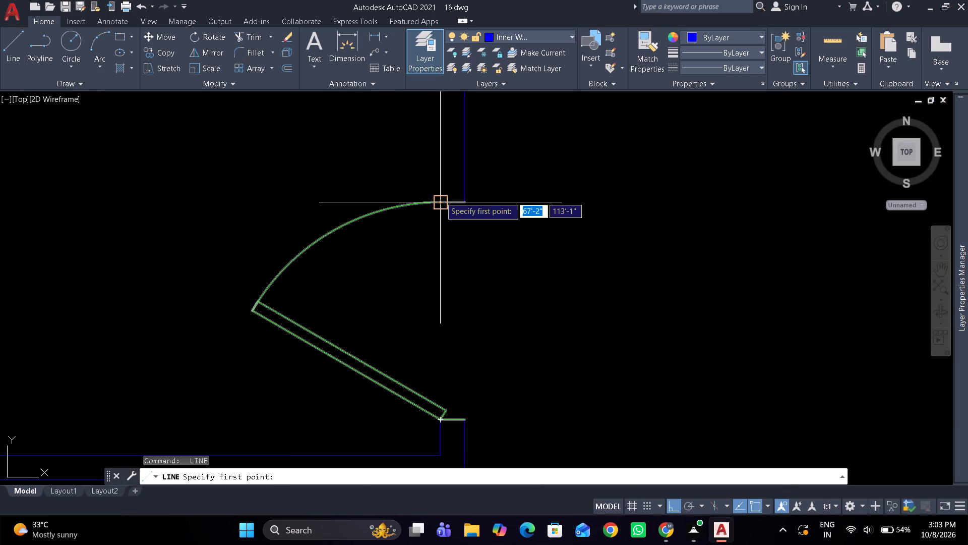
left_click_drag(440, 197, 447, 197)
left_click(464, 197)
key("space")
Draw a line closing the vertical wall end at the latch side of the upper left room's door.
scroll(496, 230, "down", 3)
middle_click_drag(498, 258, 508, 369)
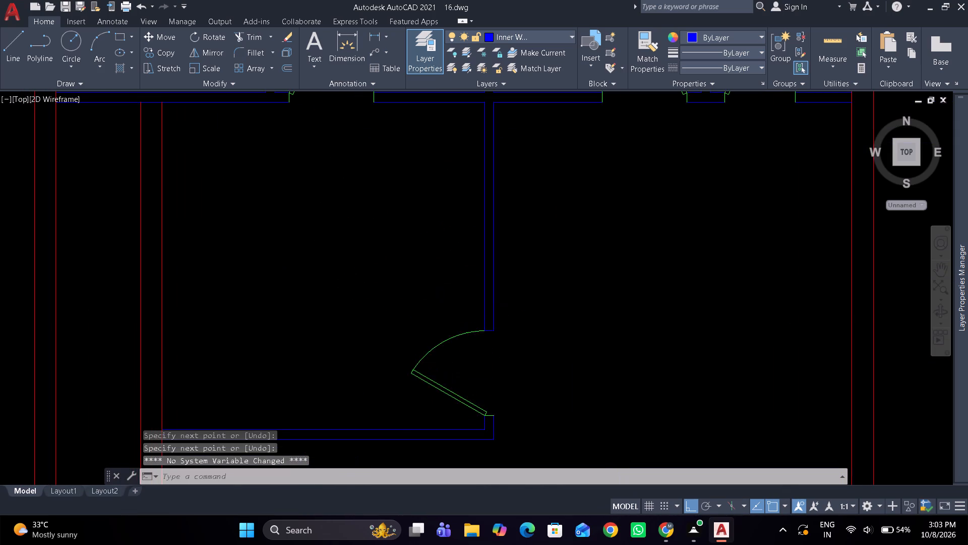
scroll(431, 252, "down", 1)
middle_click_drag(429, 250, 440, 379)
scroll(348, 229, "up", 4)
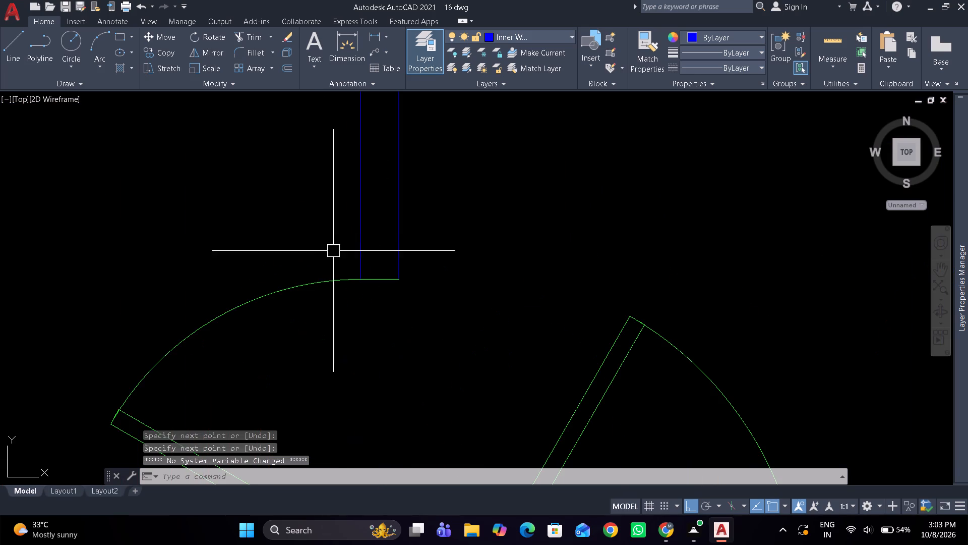
key("space")
left_click_drag(361, 278, 367, 278)
left_click(402, 278)
key("space")
Draw a line closing the horizontal wall end at the latch side of the left back-to-back door in the upper right area.
scroll(414, 240, "down", 6)
middle_click_drag(412, 258, 372, 335)
scroll(461, 336, "up", 6)
key("space")
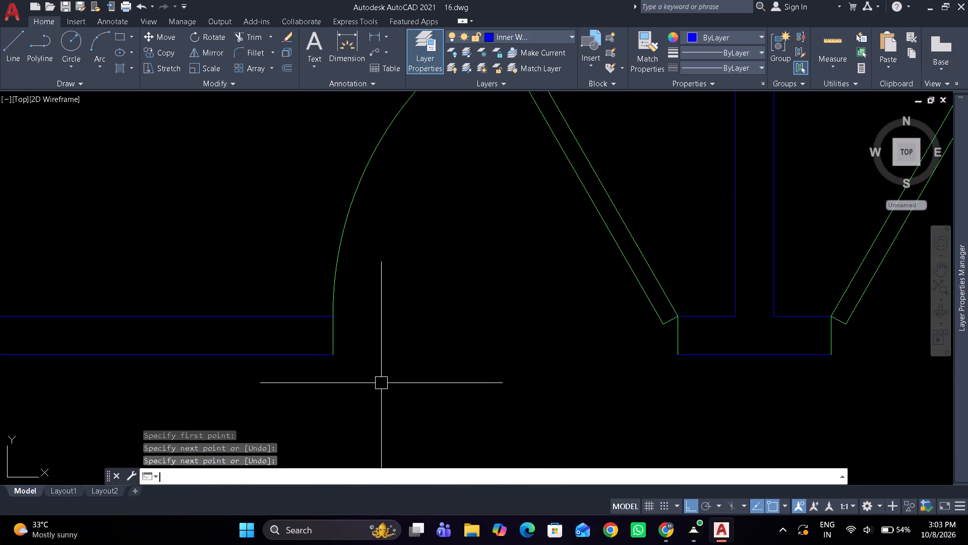
left_click(328, 357)
left_click(335, 319)
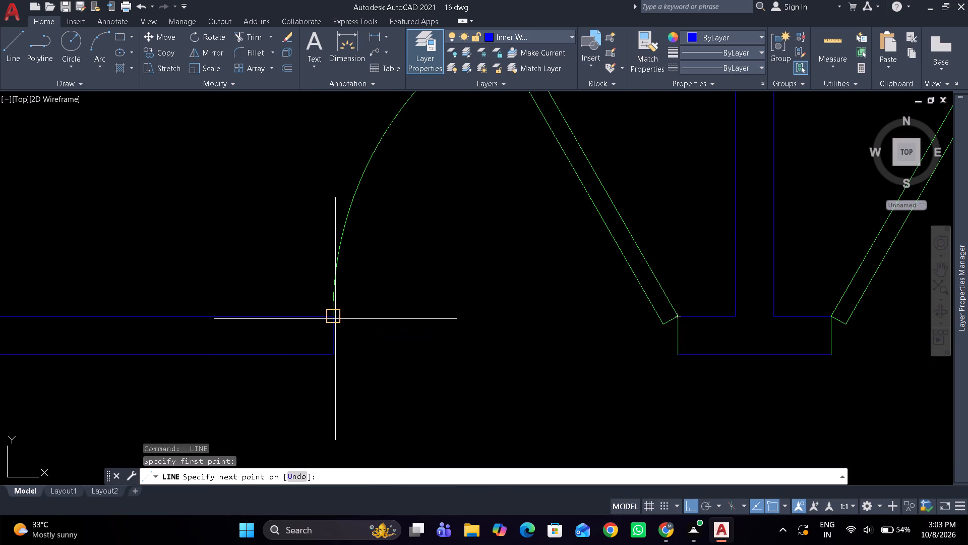
key("space")
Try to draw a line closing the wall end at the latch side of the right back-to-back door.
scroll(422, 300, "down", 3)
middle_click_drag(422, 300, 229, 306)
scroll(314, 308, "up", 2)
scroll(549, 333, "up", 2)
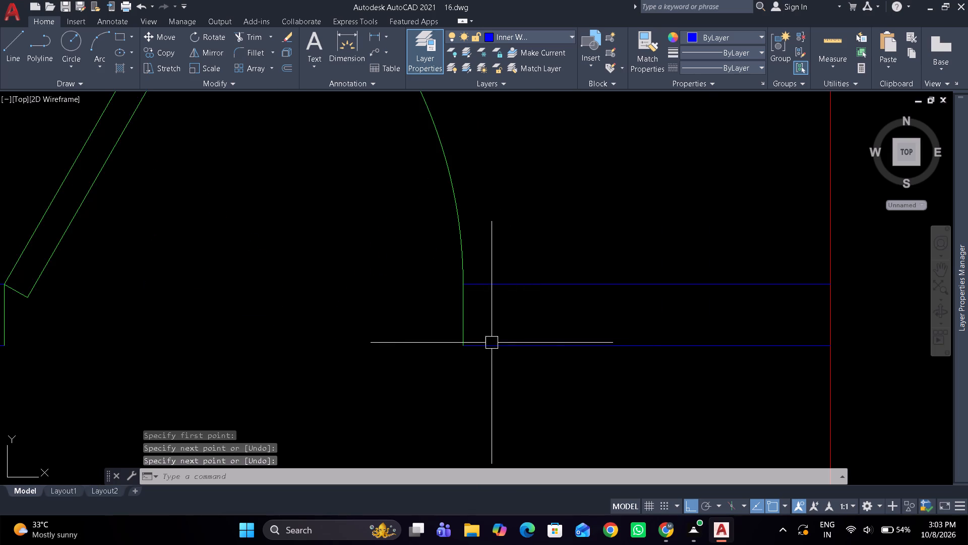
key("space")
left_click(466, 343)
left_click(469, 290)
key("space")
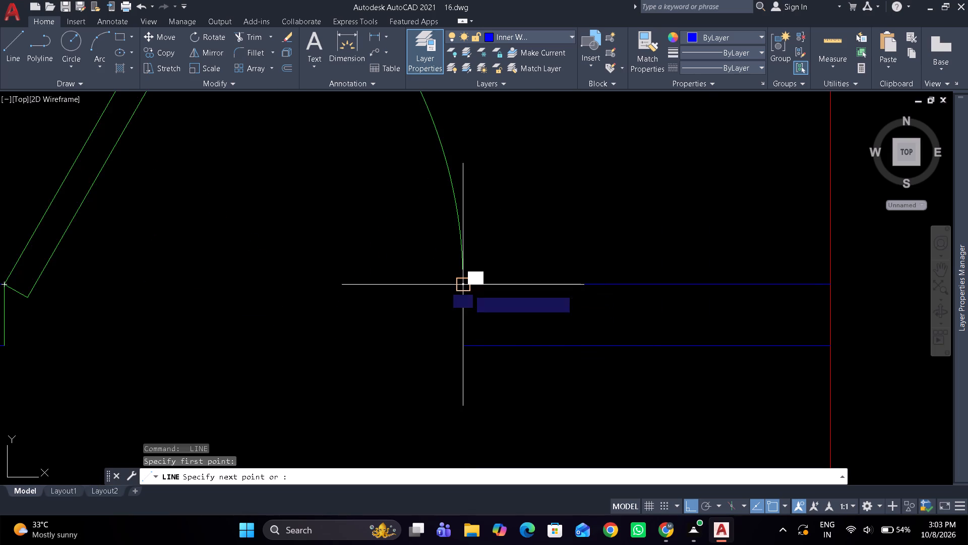
Draw a line across the wall end at the latch side of the right back-to-back door near the outer wall.
scroll(430, 217, "down", 4)
scroll(420, 230, "up", 3)
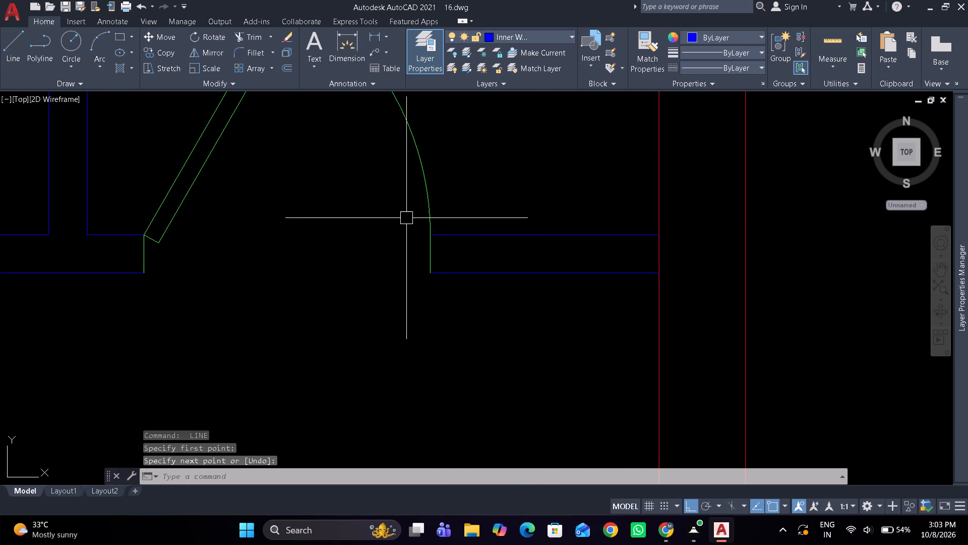
left_click_drag(403, 216, 427, 260)
left_click(443, 291)
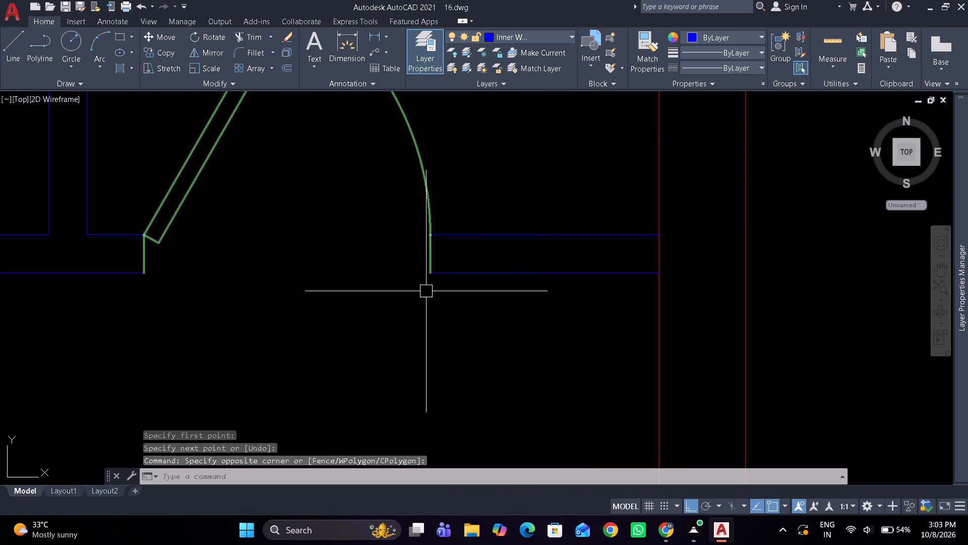
key("space")
left_click(426, 269)
left_click(428, 241)
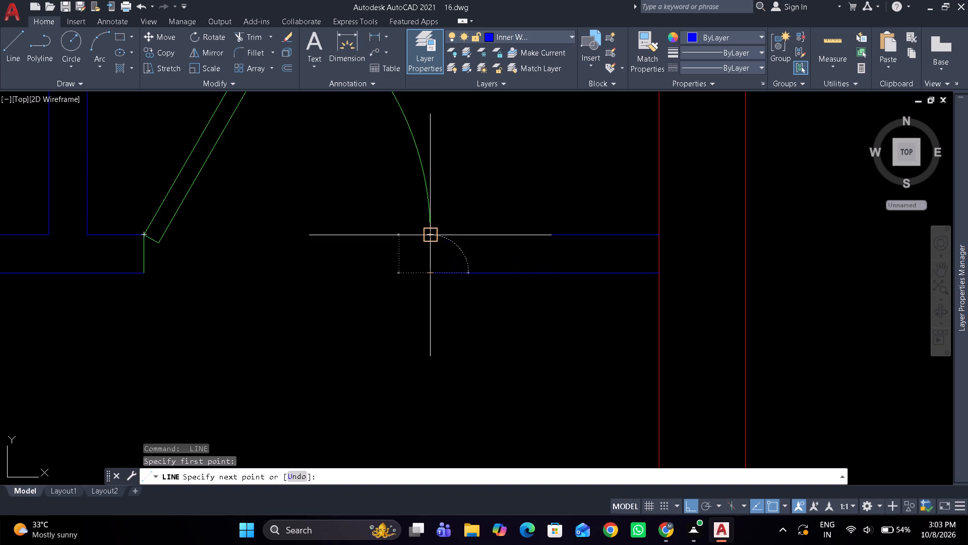
key("space")
Offset the right-hand line of the lower central vertical wall 6" to the right as a door guide.
scroll(346, 313, "down", 2)
scroll(235, 328, "down", 1)
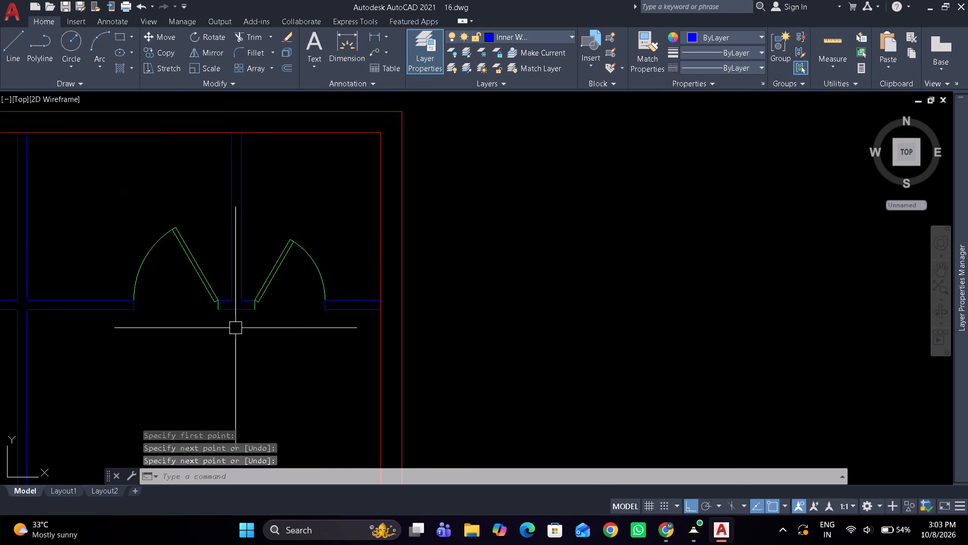
scroll(235, 328, "down", 1)
middle_click_drag(236, 325, 307, 199)
middle_click_drag(158, 336, 233, 242)
scroll(233, 242, "up", 3)
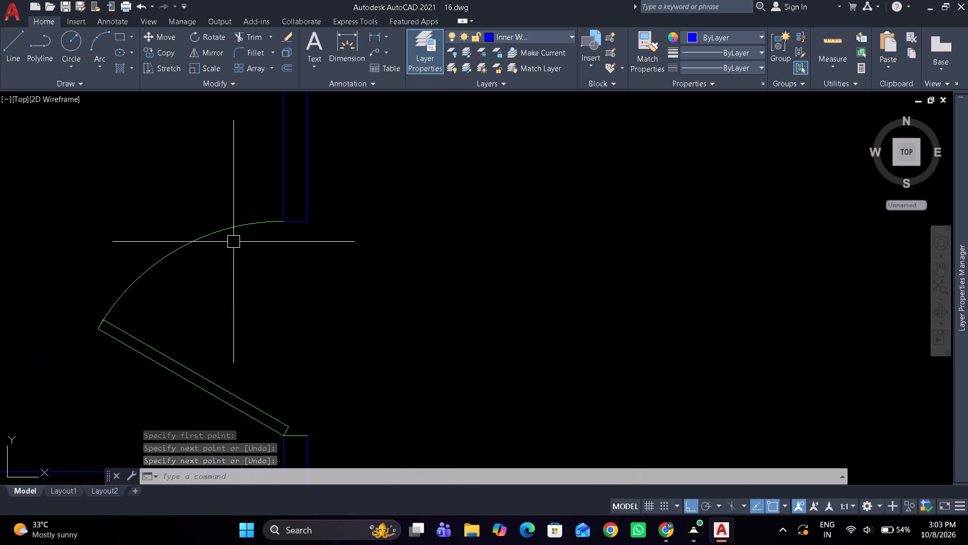
scroll(236, 243, "down", 2)
middle_click_drag(205, 348, 321, 219)
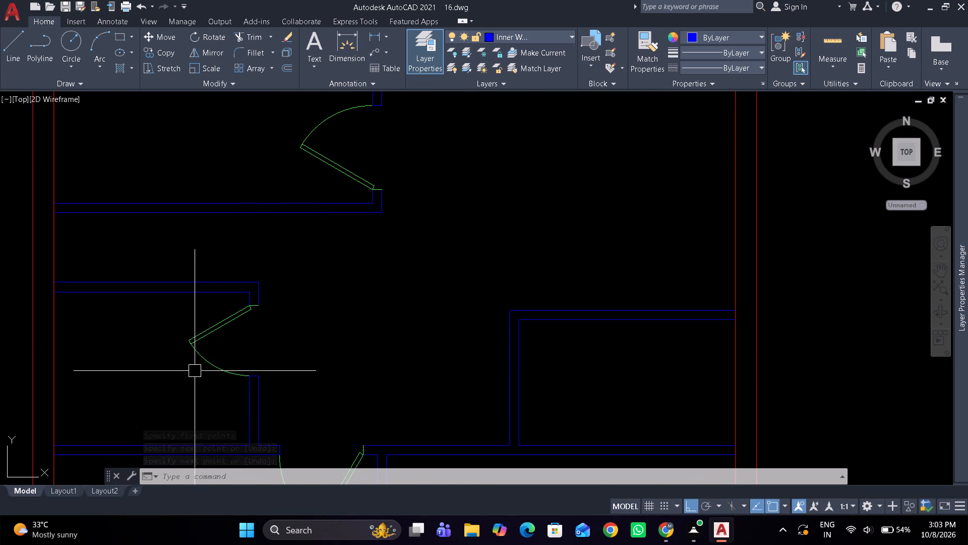
middle_click_drag(195, 369, 218, 248)
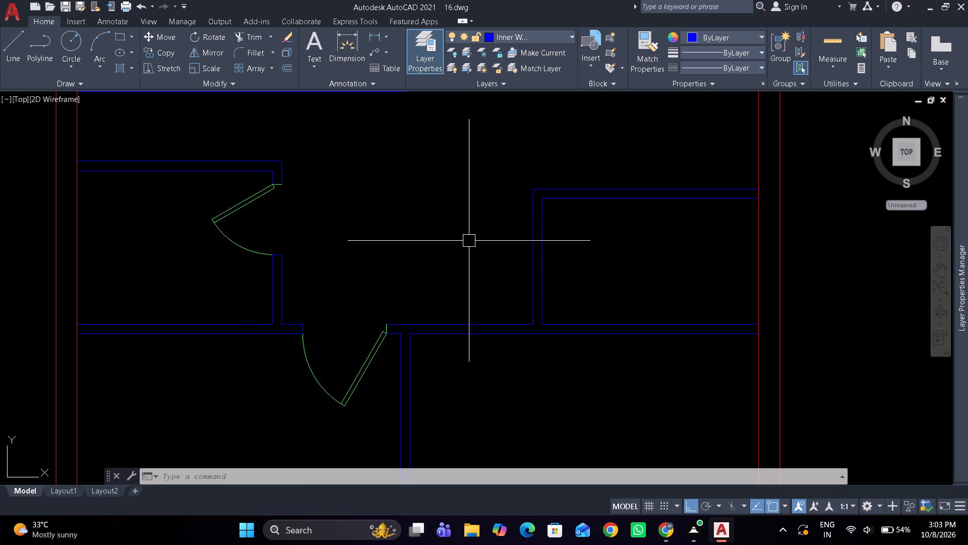
scroll(462, 286, "up", 1)
scroll(428, 357, "up", 1)
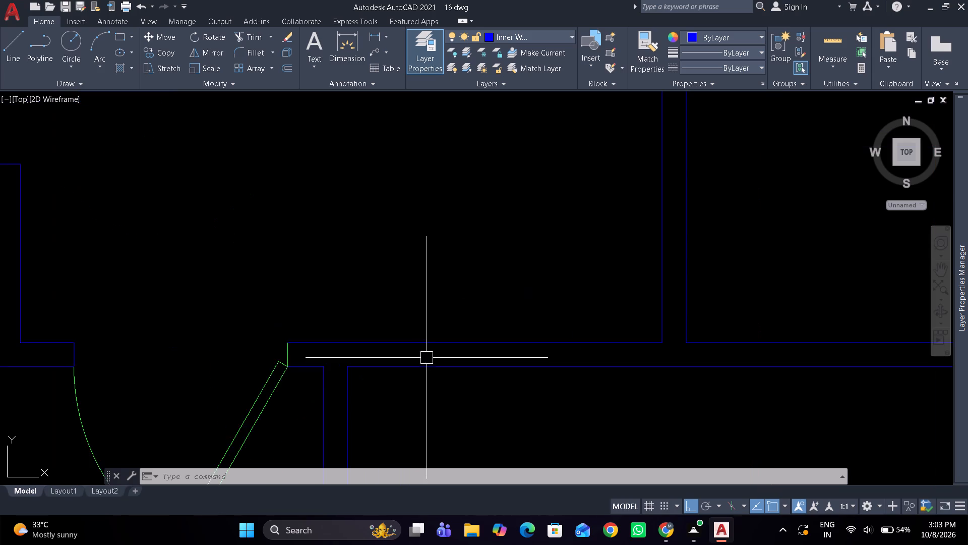
middle_click_drag(415, 354, 370, 246)
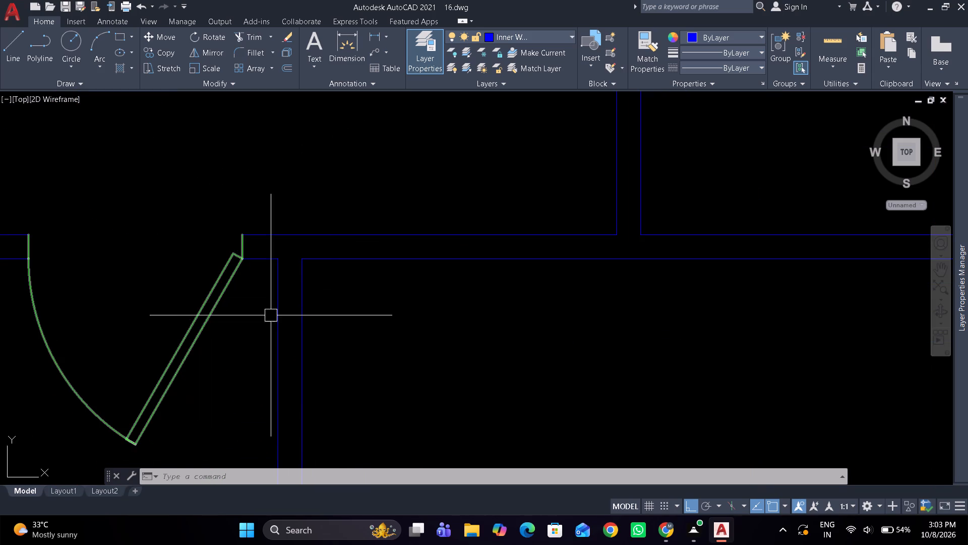
type("o")
key("space")
key("6")
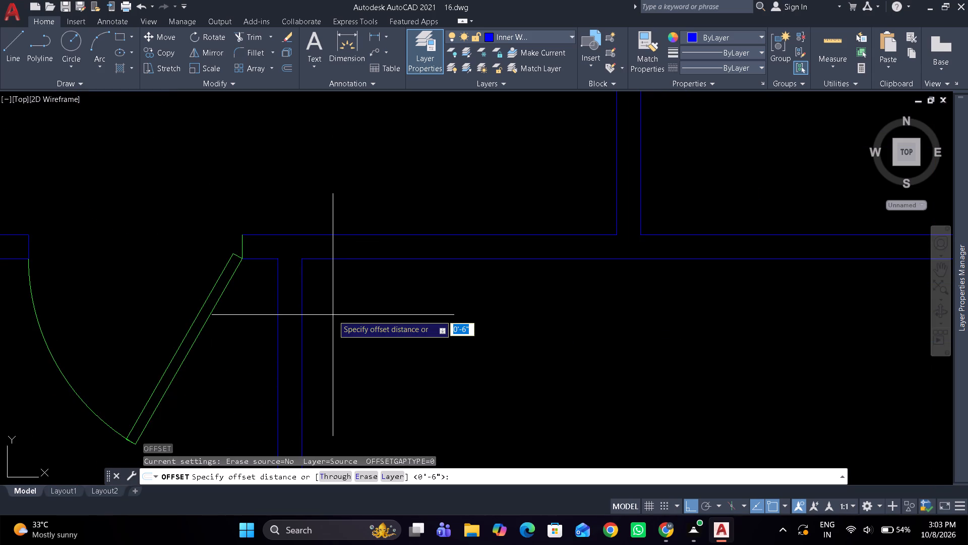
key("shift+quotedbl")
key("space")
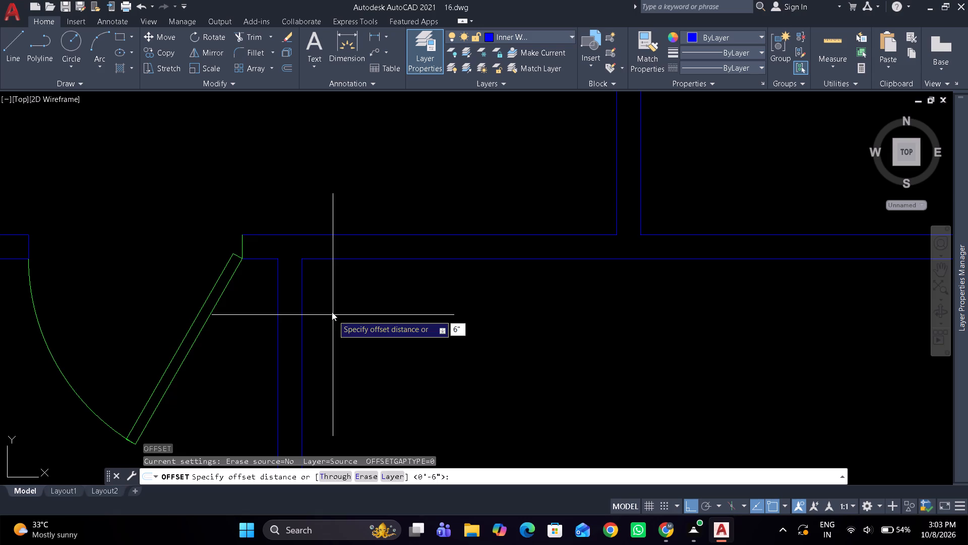
left_click_drag(304, 290, 349, 290)
left_click(387, 291)
key("space")
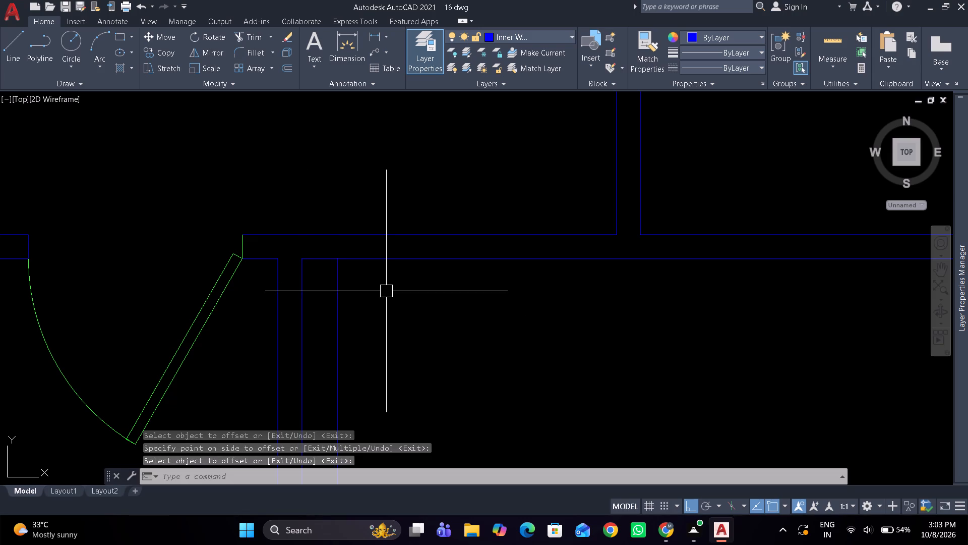
Extend the 6" guide line up to the upper line of the horizontal wall.
type("ex")
key("space")
left_click_drag(336, 303, 353, 298)
key("space")
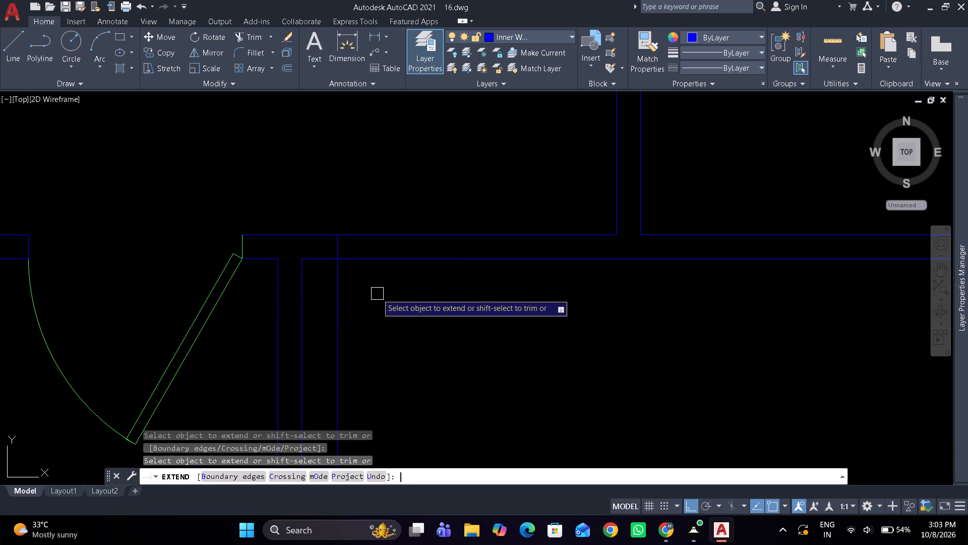
Trim the guide line below the horizontal wall and the upper wall line from the guide to the small right room's wall.
type("t")
key("r")
key("space")
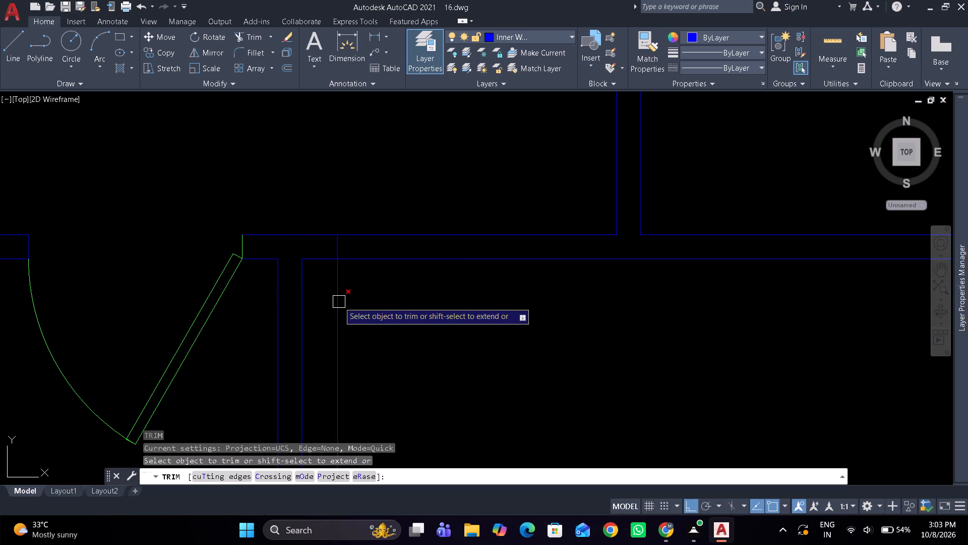
left_click(339, 302)
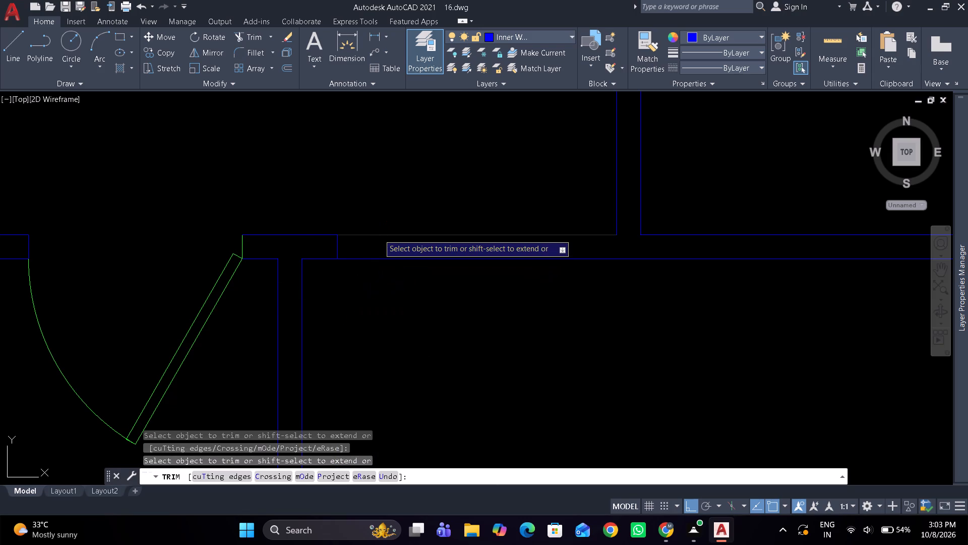
left_click(379, 234)
key("space")
Mirror the door left of the central vertical wall about that wall's vertical centreline, keeping the original.
left_click(230, 283)
type("mi")
key("space")
left_click_drag(286, 235, 288, 229)
left_click(294, 192)
key("space")
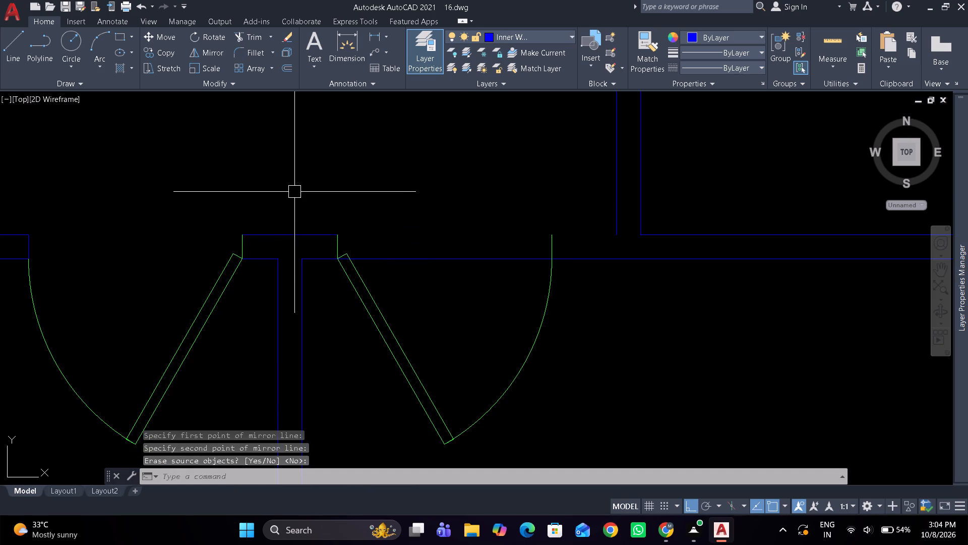
Widen the mirrored door to the next larger size by moving its latch end away from the hinge.
left_click(346, 291)
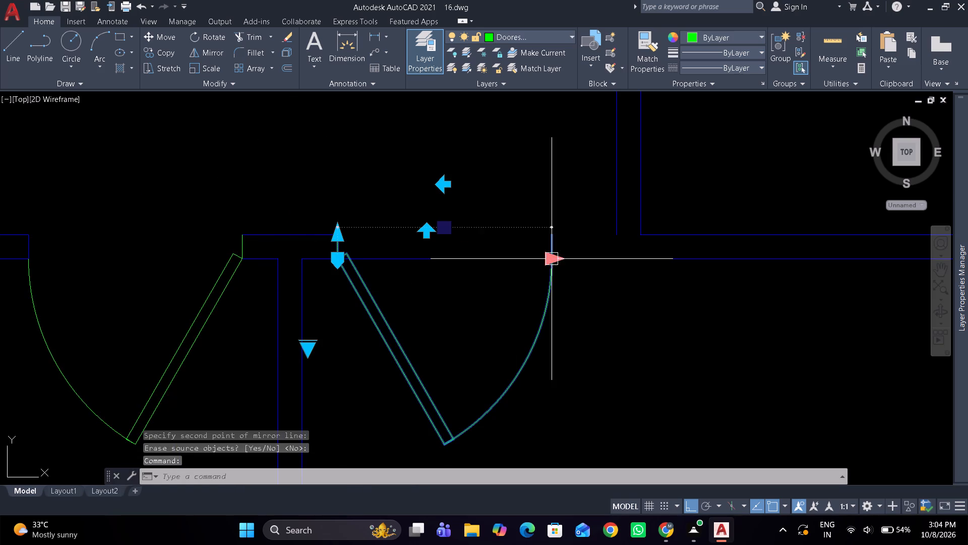
left_click(547, 259)
left_click(572, 253)
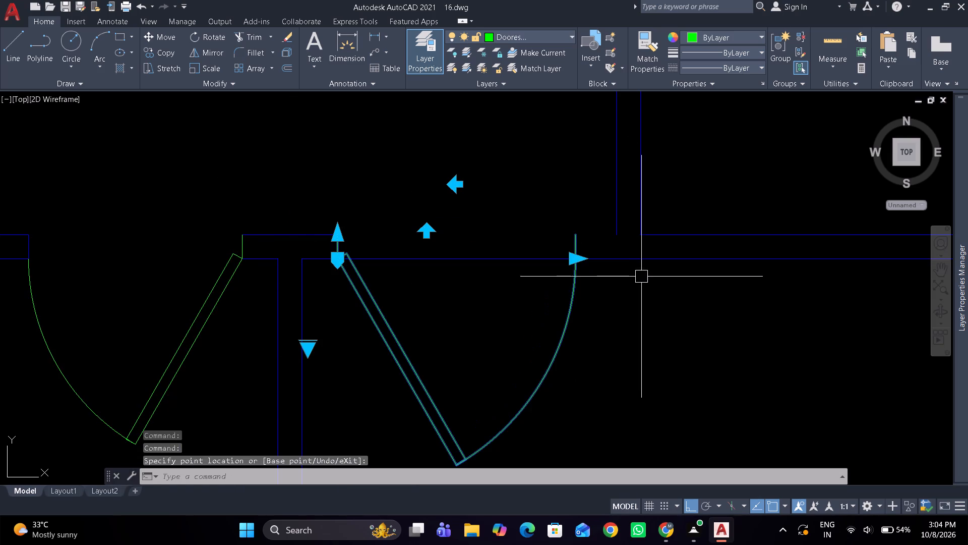
key("Escape")
Stretch the cut upper wall line from the mirrored door's hinge end to the small right room's vertical wall.
scroll(597, 237, "up", 1)
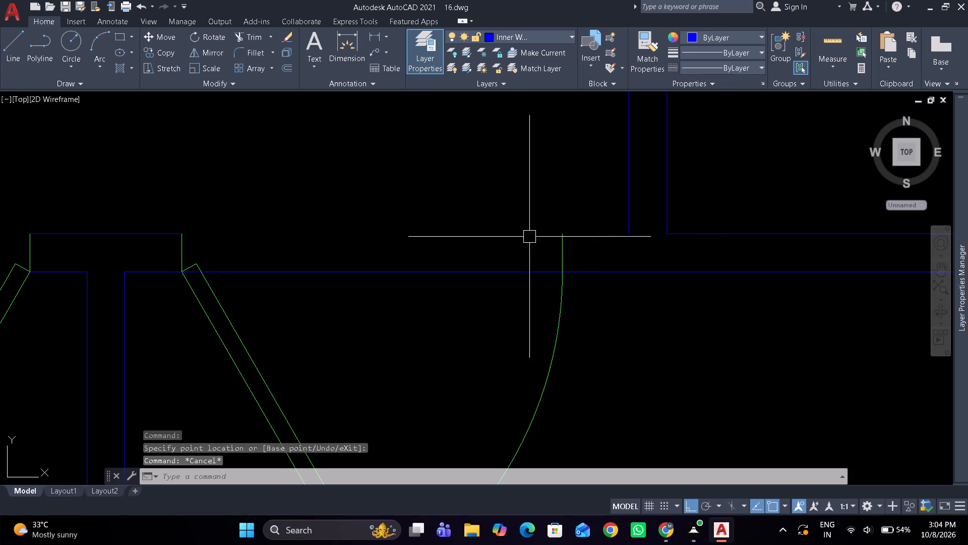
left_click_drag(149, 237, 161, 236)
left_click_drag(187, 234, 205, 230)
left_click(631, 234)
key("Escape")
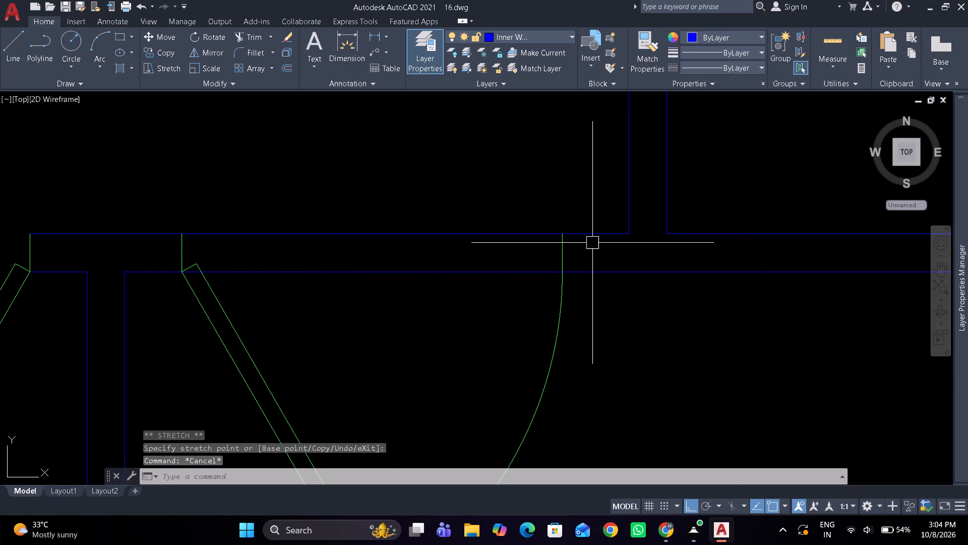
Trim both horizontal wall lines between the hinge and latch ends of the mirrored door.
type("tr")
key("space")
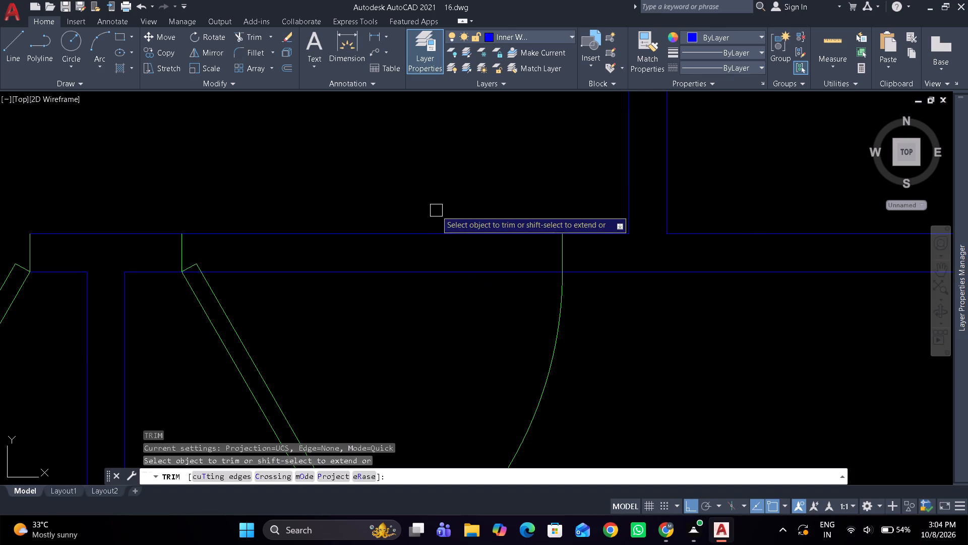
left_click_drag(436, 210, 425, 332)
scroll(204, 294, "up", 2)
left_click(190, 246)
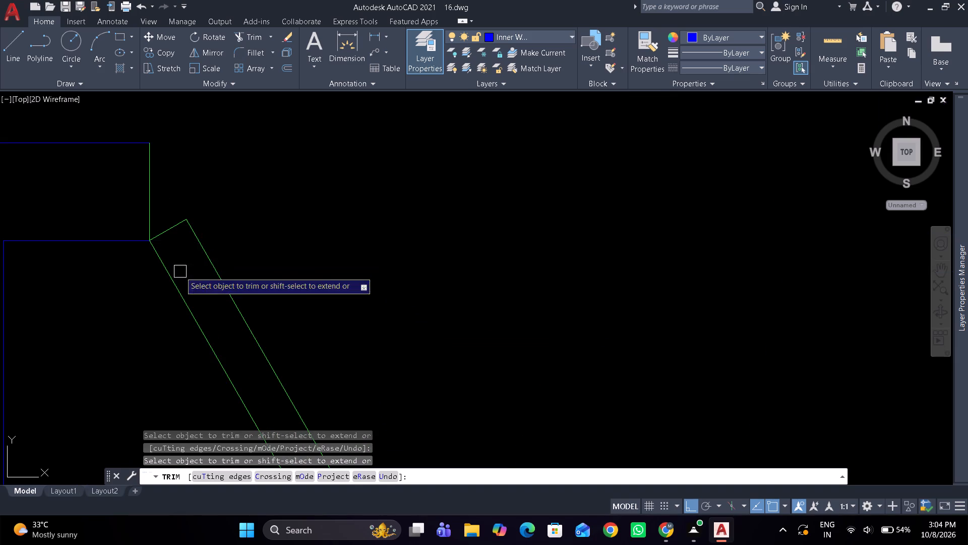
scroll(280, 274, "down", 4)
key("space")
Draw a line closing the wall end at the mirrored door's latch side.
type("l")
key("space")
scroll(424, 260, "up", 1)
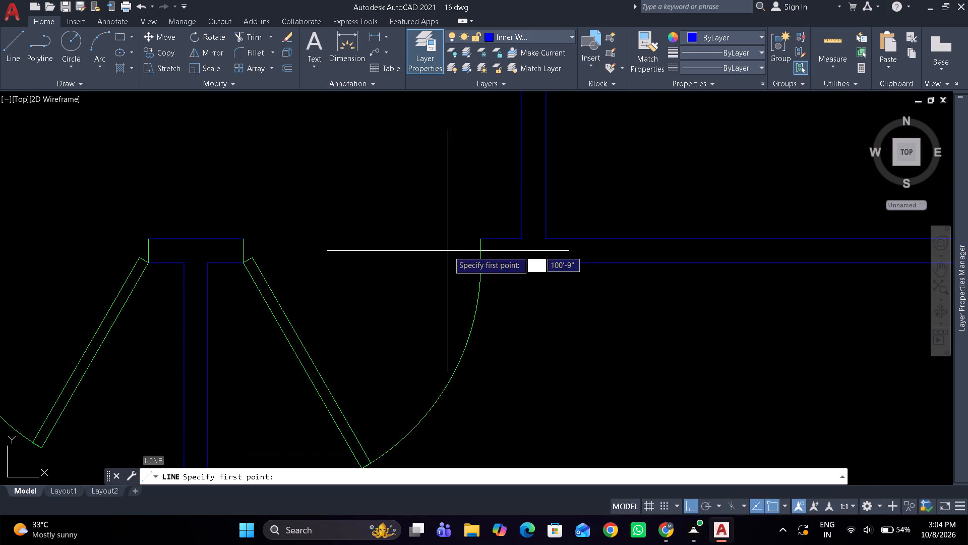
left_click(480, 243)
left_click(481, 272)
key("space")
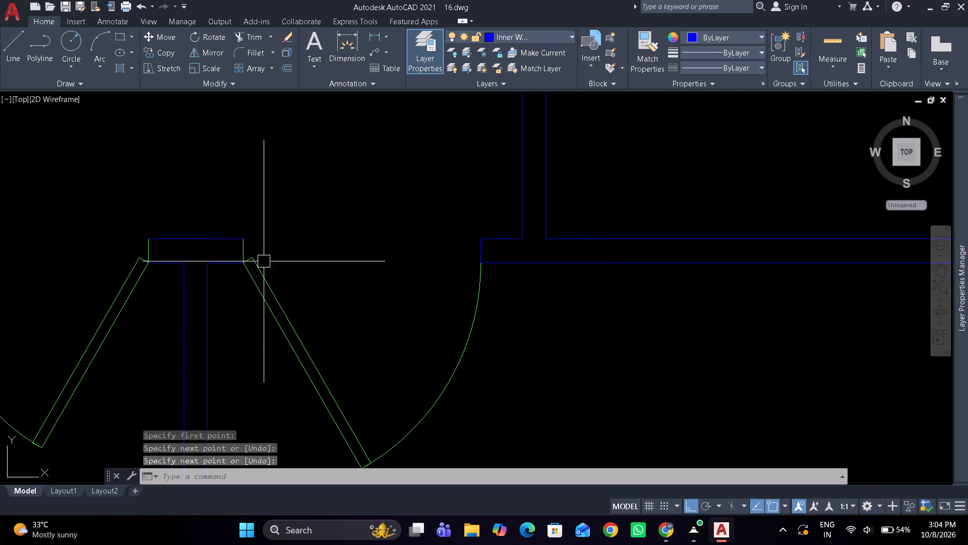
left_click_drag(232, 222, 243, 234)
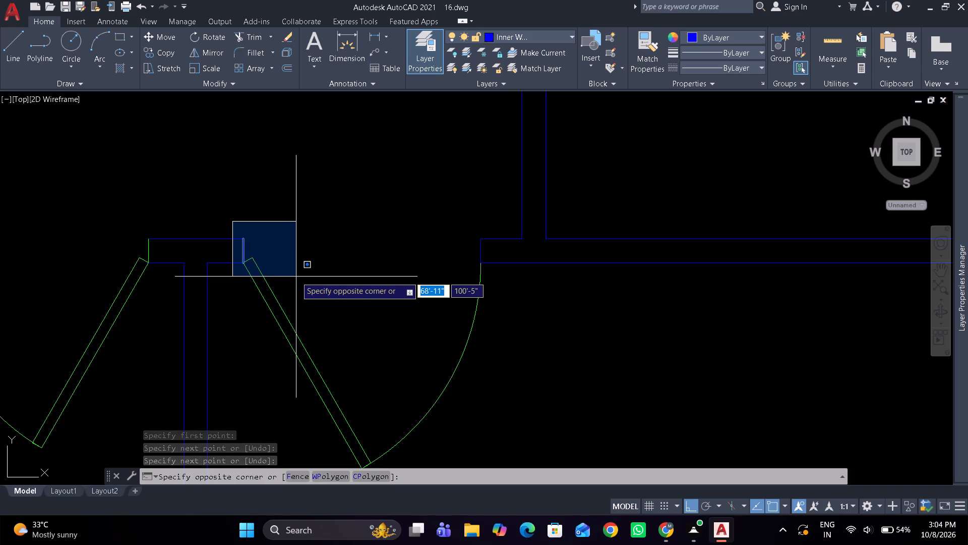
key("Escape")
Save the drawing.
scroll(308, 219, "down", 3)
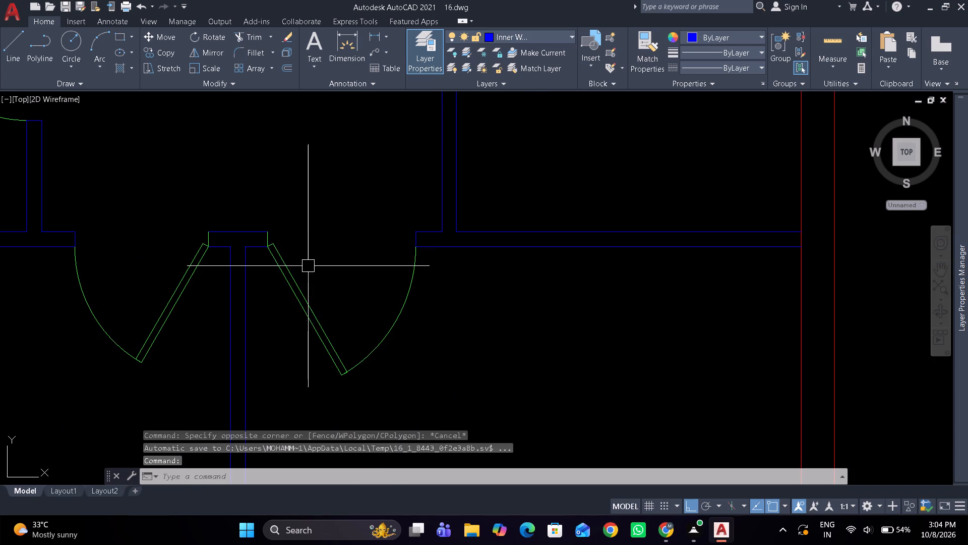
key("ctrl+s")
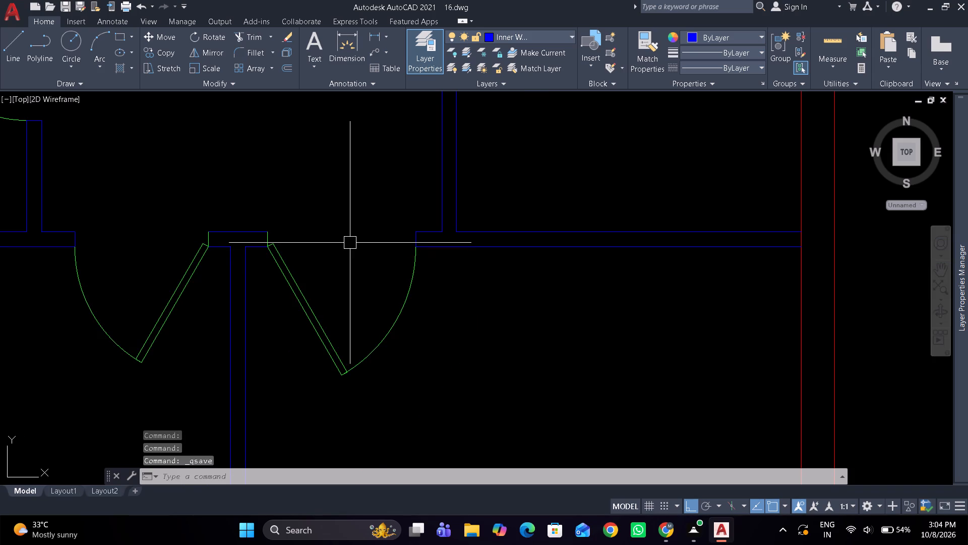
scroll(344, 240, "down", 2)
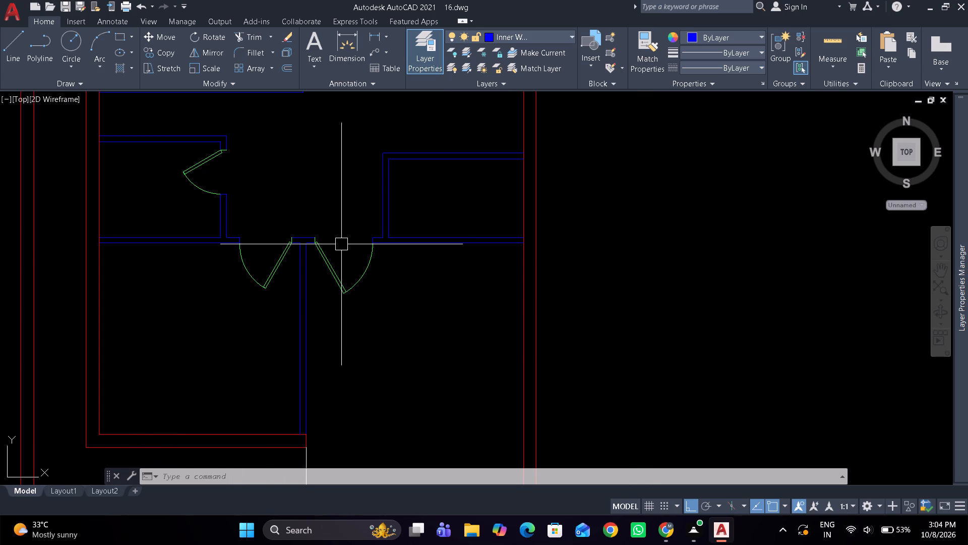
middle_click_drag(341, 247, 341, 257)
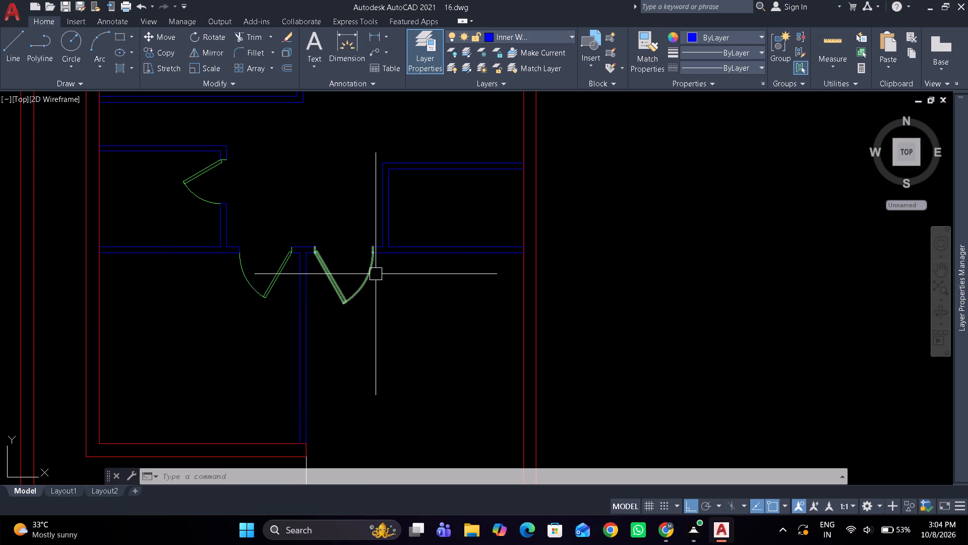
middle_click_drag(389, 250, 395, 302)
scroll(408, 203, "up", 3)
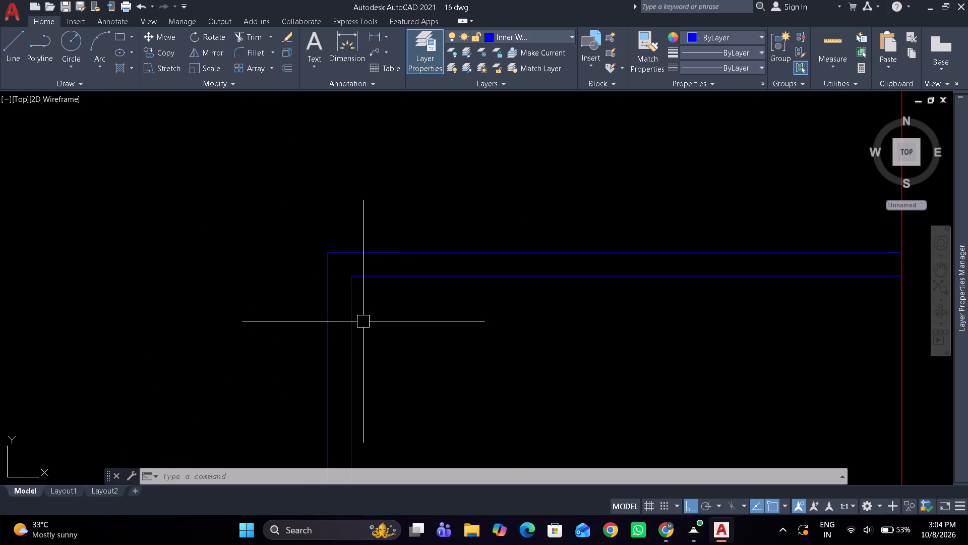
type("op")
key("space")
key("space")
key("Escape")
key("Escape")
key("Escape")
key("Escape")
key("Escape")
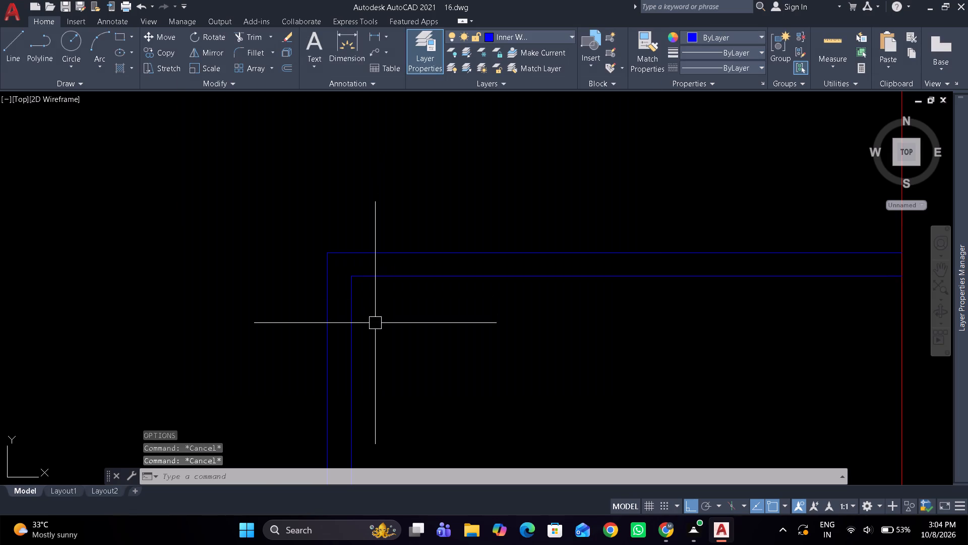
Offset the inner line of the small right room's vertical wall 6" into the room as a door guide.
type("o")
key("space")
key("space")
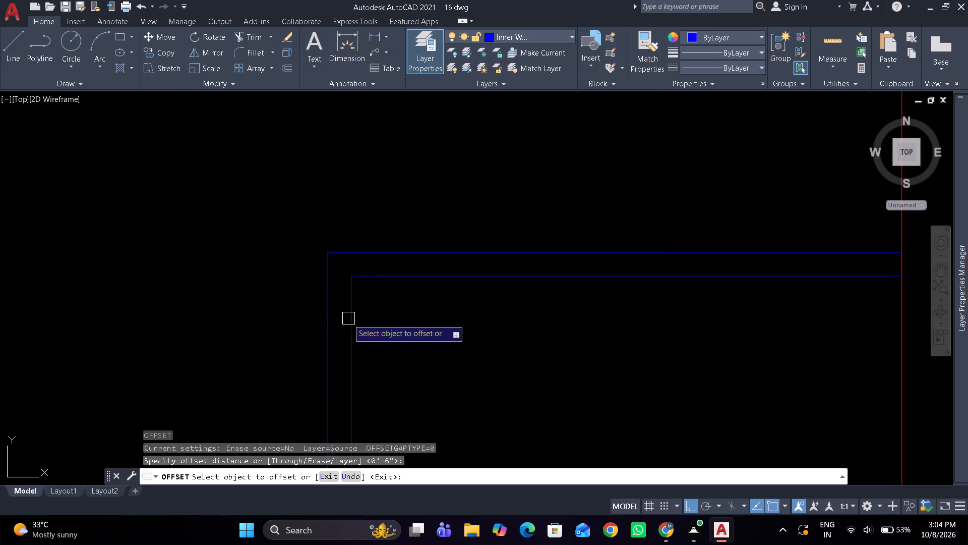
left_click_drag(355, 314, 378, 311)
left_click(463, 309)
key("space")
Mirror the door nearest the outer right wall in the upper wall about a horizontal line below it, keeping the original.
scroll(446, 269, "down", 2)
middle_click_drag(442, 267, 372, 250)
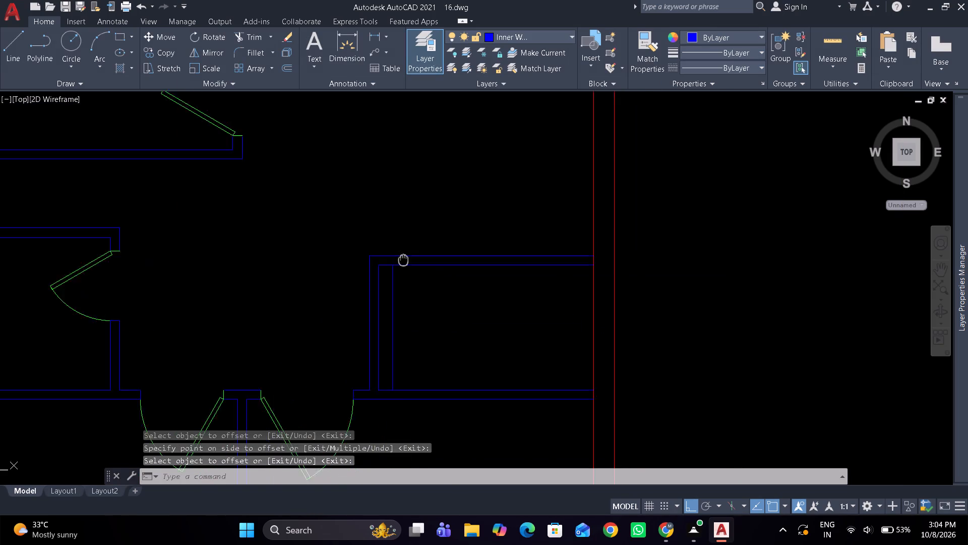
middle_click_drag(372, 250, 326, 235)
middle_click_drag(255, 309, 300, 377)
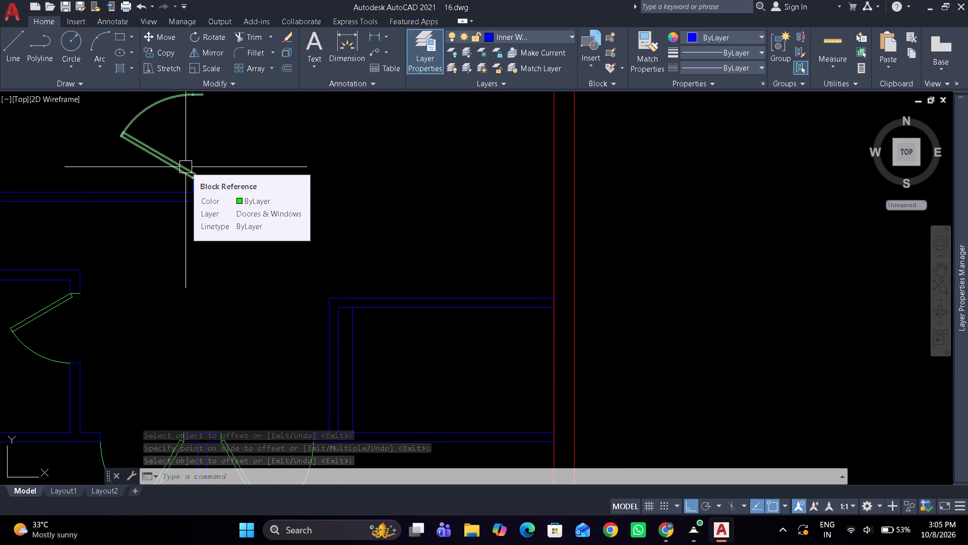
scroll(190, 277, "down", 2)
middle_click_drag(190, 277, 200, 337)
scroll(293, 204, "up", 1)
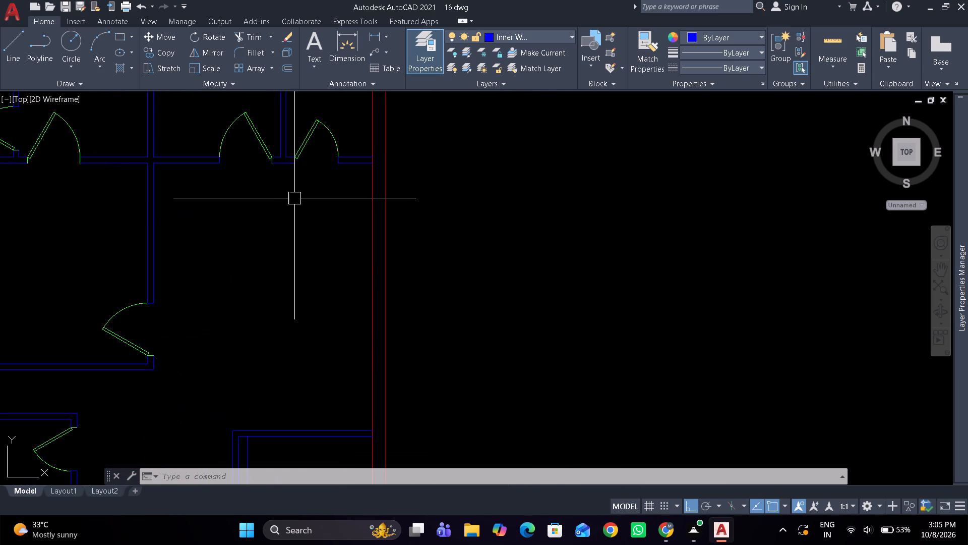
left_click(302, 146)
type("mi")
key("space")
left_click_drag(309, 248, 285, 245)
left_click(218, 241)
key("space")
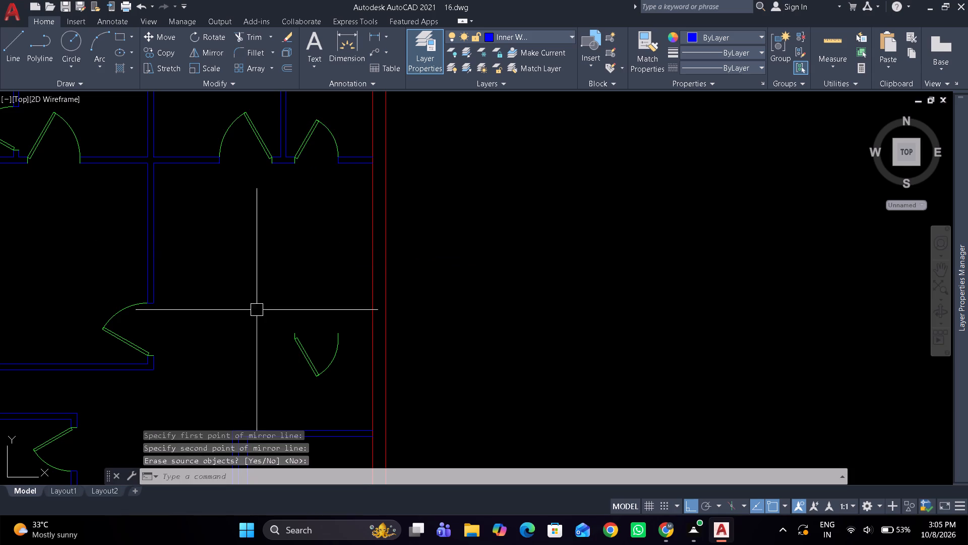
Move the mirrored door by its hinge corner to where the guide line meets the small right room's upper wall.
left_click(307, 360)
key("m")
key("space")
scroll(282, 362, "up", 1)
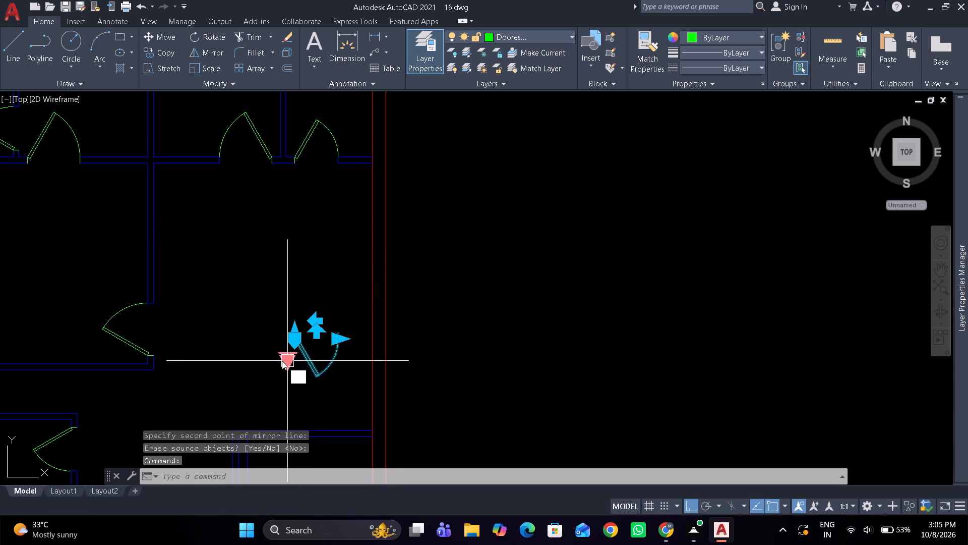
scroll(282, 361, "up", 3)
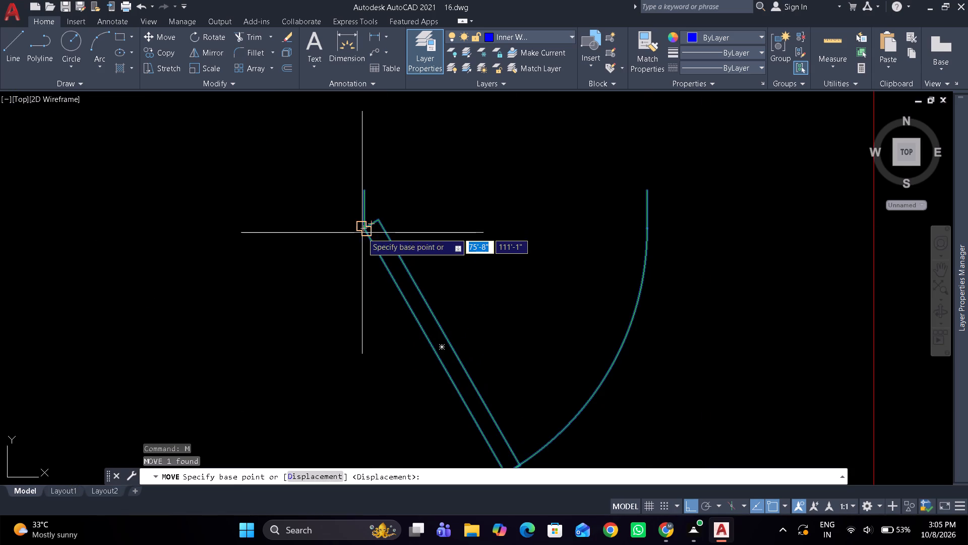
left_click(362, 233)
scroll(308, 264, "down", 5)
scroll(280, 366, "up", 4)
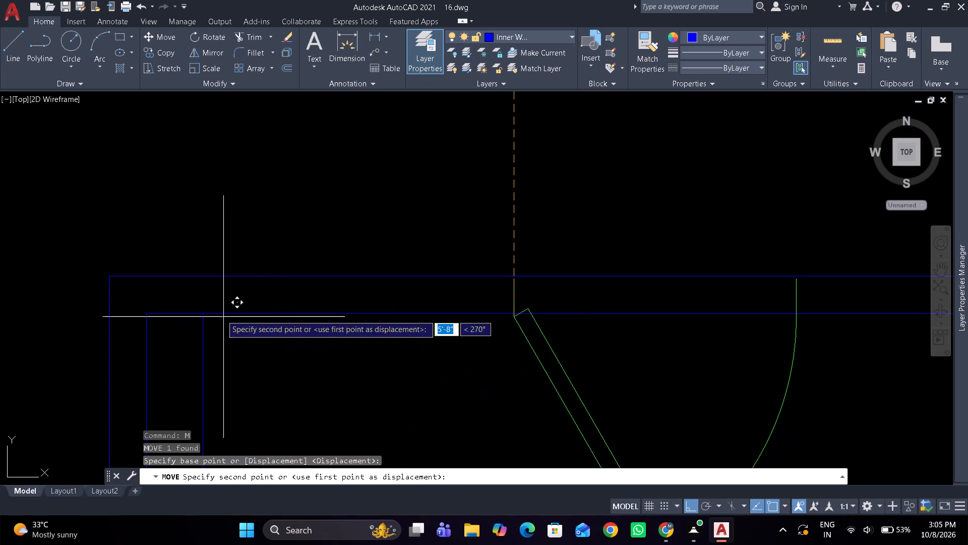
left_click(207, 317)
Erase the 6" guide line inside the small right room.
left_click(208, 379)
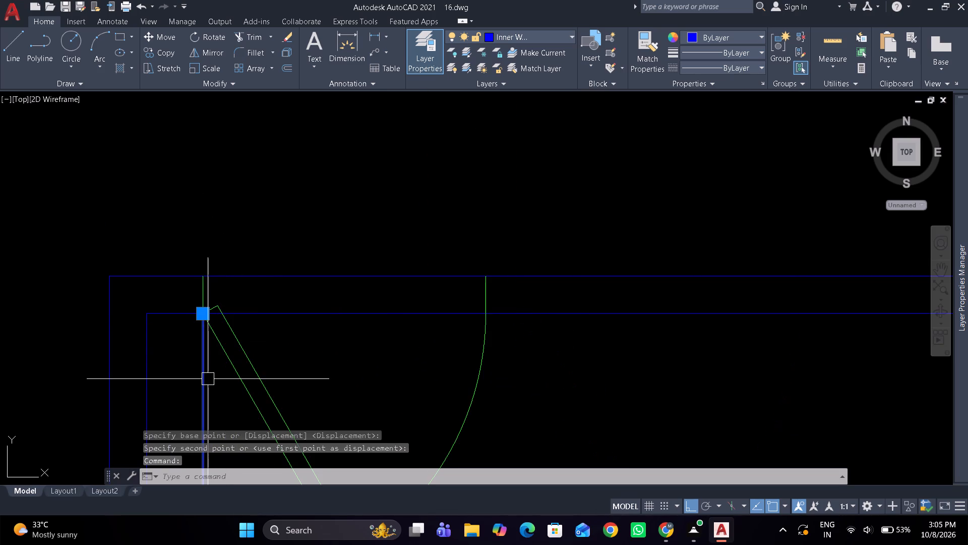
type("e")
key("space")
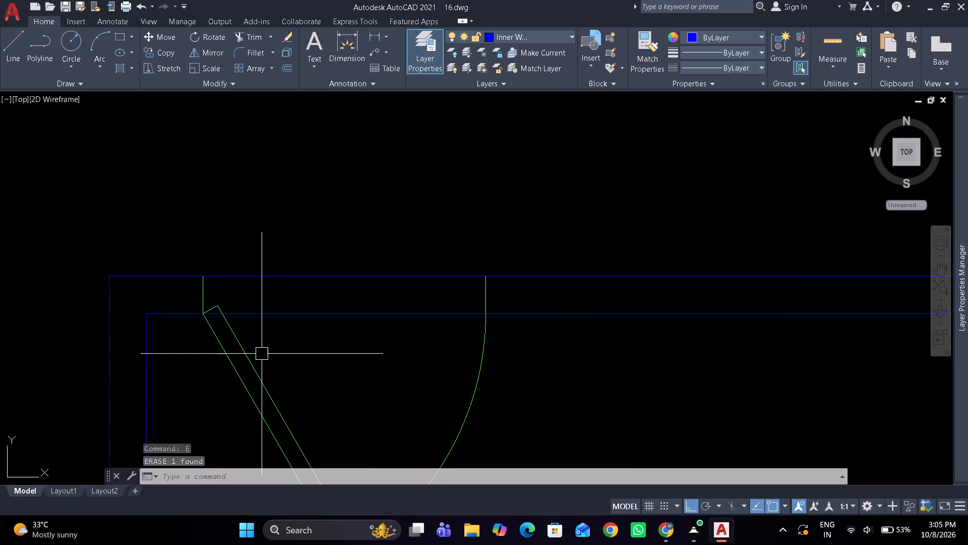
Trim both lines of the small right room's upper wall between the door's hinge and latch ends.
key("t")
key("r")
key("space")
left_click_drag(323, 340, 323, 250)
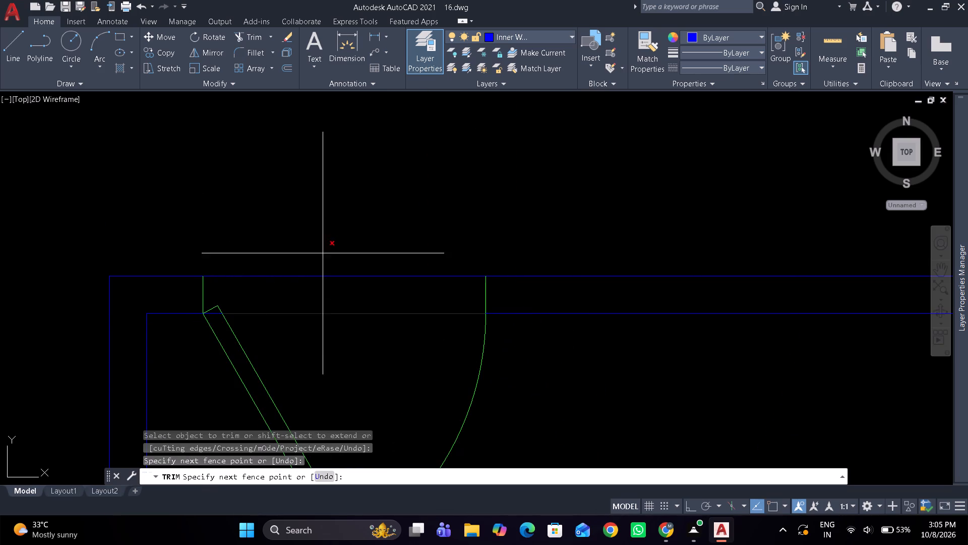
left_click_drag(323, 250, 323, 244)
scroll(222, 318, "up", 3)
left_click(207, 299)
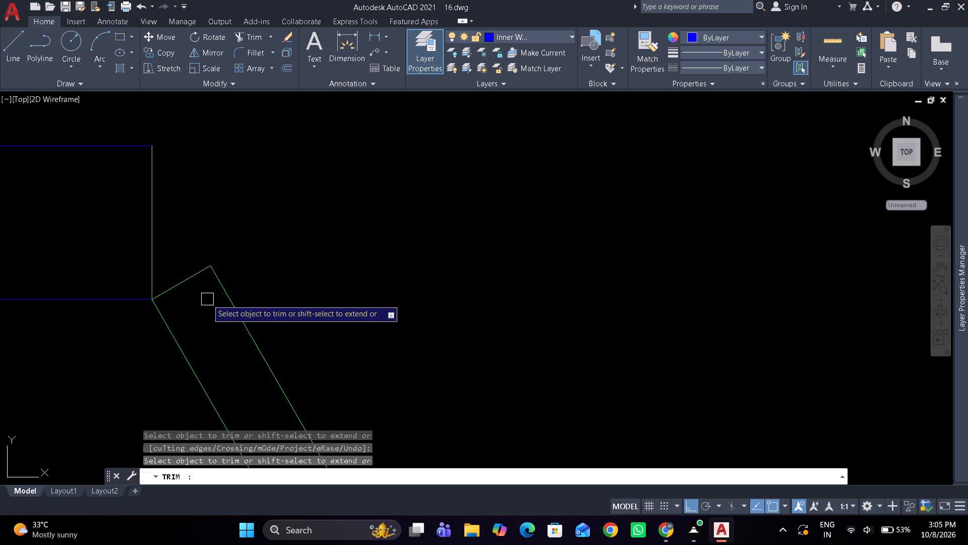
key("space")
Draw a line closing the wall end at the latch side of the small right room's door.
scroll(308, 258, "down", 3)
middle_click_drag(304, 261, 184, 289)
key("l")
key("space")
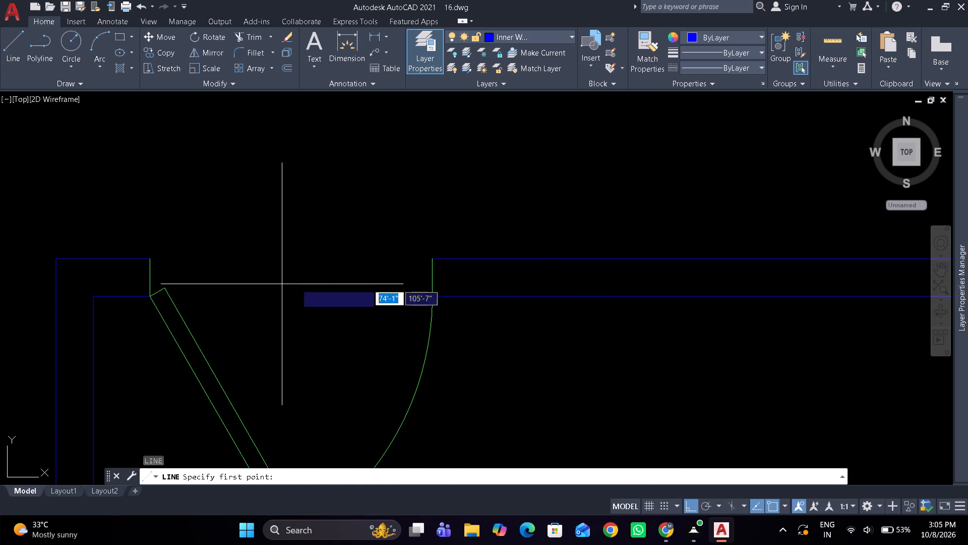
left_click(433, 257)
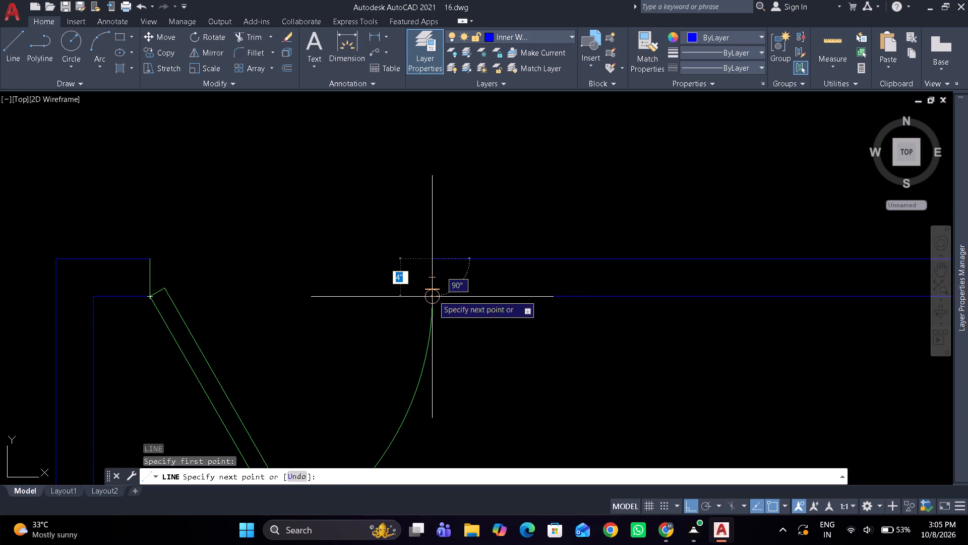
left_click(433, 295)
key("space")
Save the drawing.
scroll(297, 271, "down", 5)
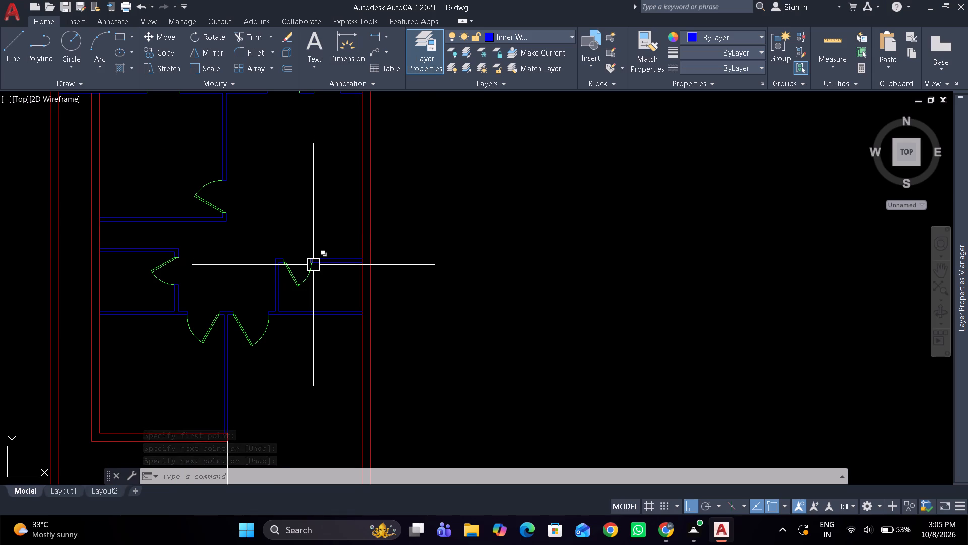
middle_click_drag(321, 328, 323, 338)
scroll(323, 338, "down", 1)
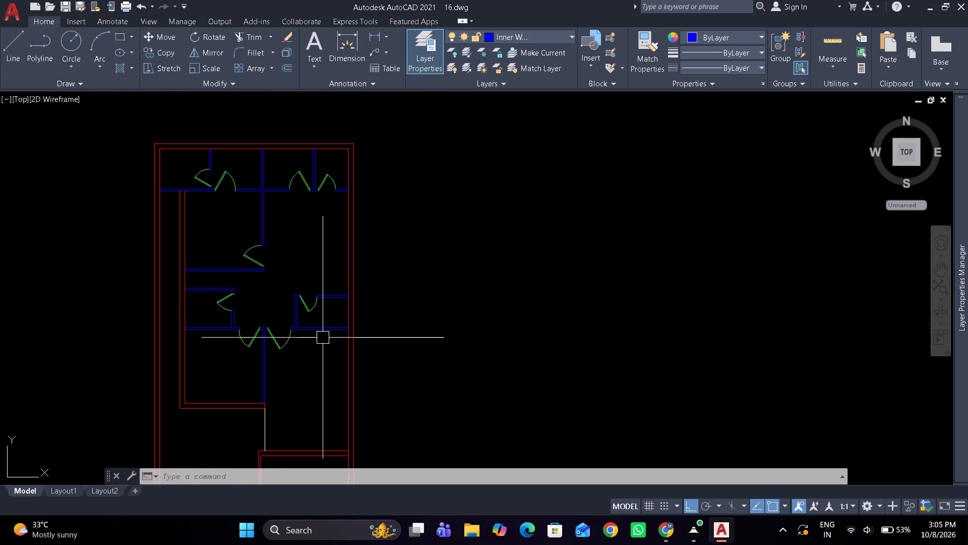
key("ctrl+s")
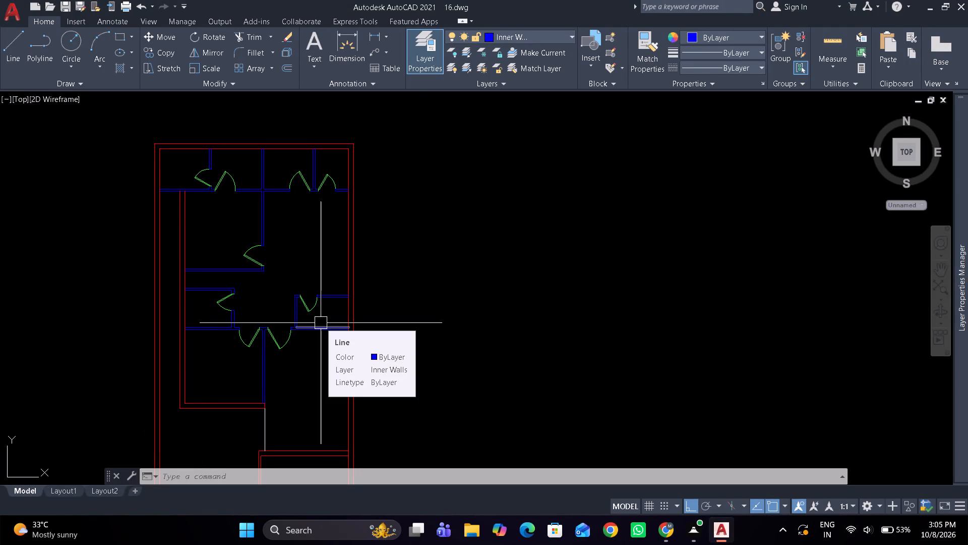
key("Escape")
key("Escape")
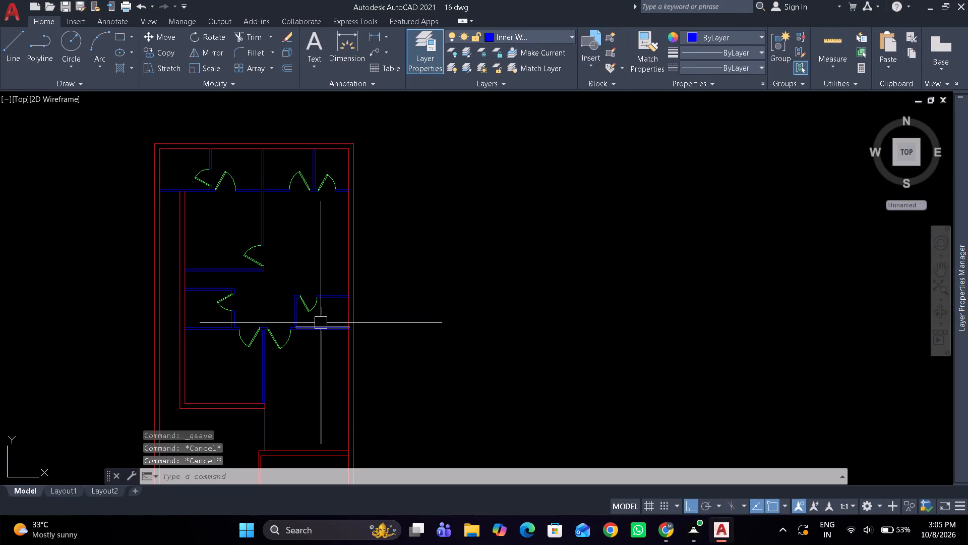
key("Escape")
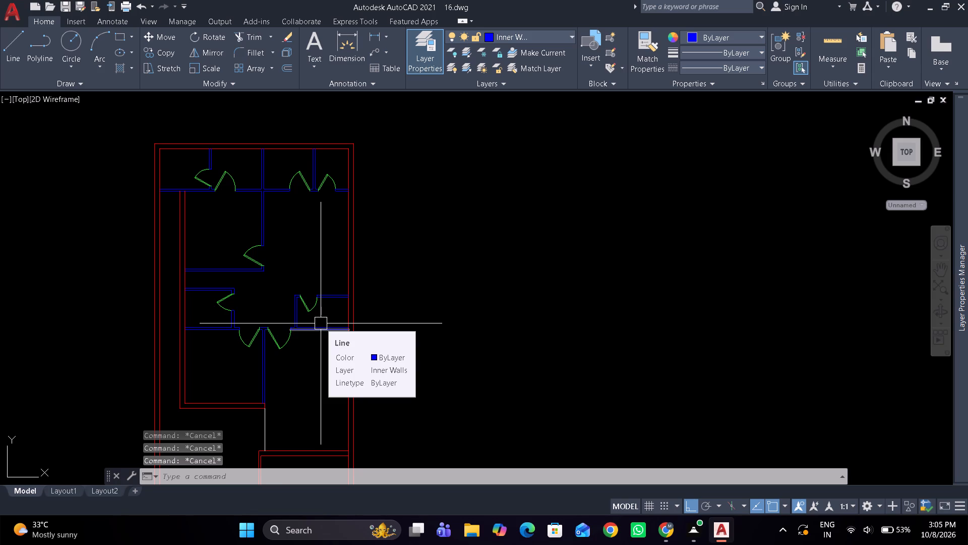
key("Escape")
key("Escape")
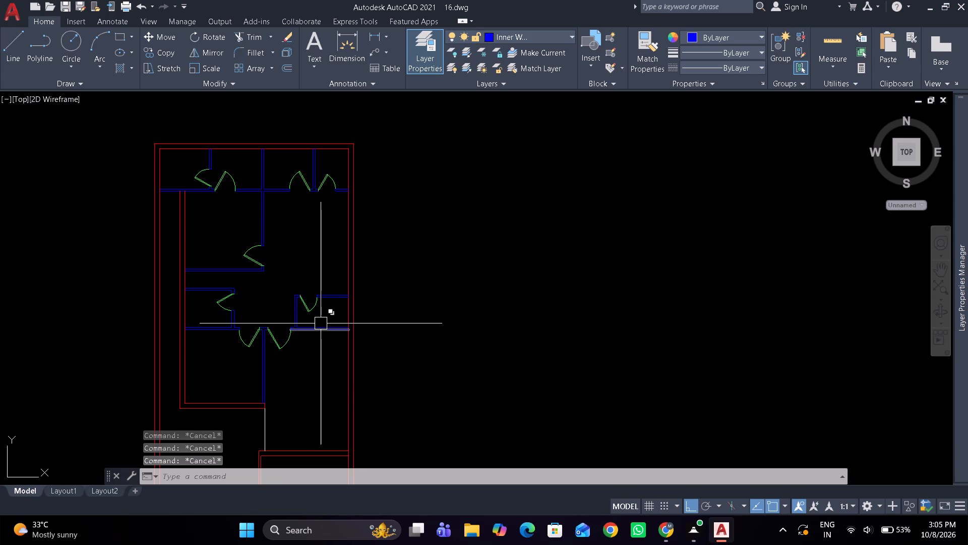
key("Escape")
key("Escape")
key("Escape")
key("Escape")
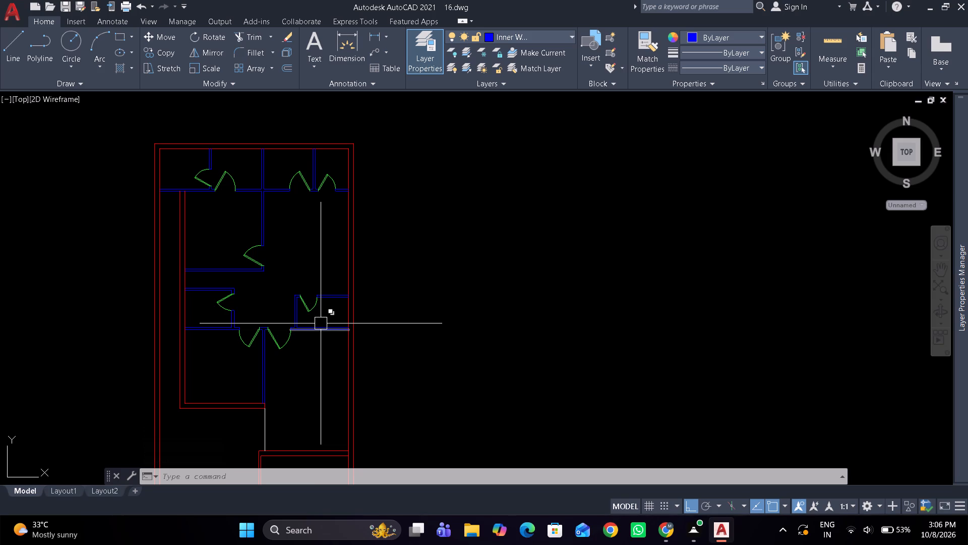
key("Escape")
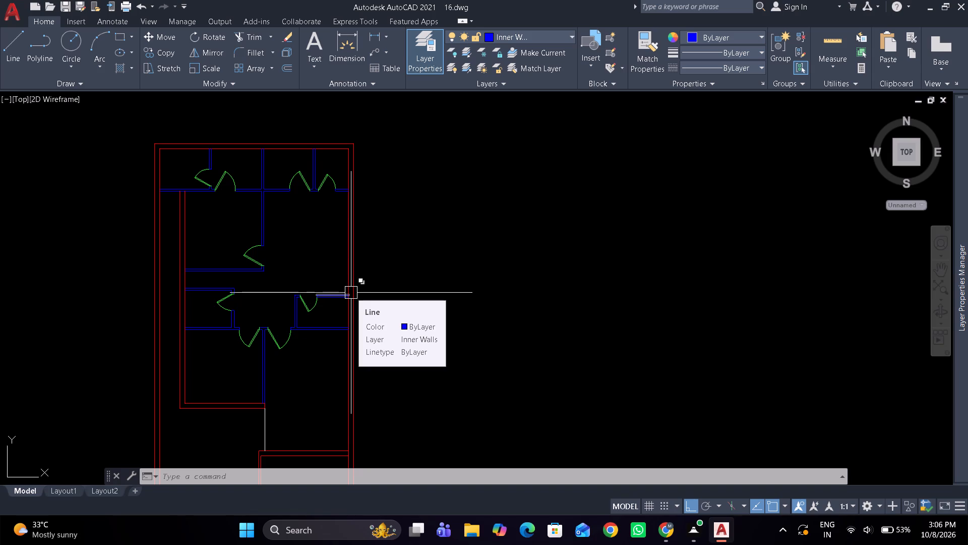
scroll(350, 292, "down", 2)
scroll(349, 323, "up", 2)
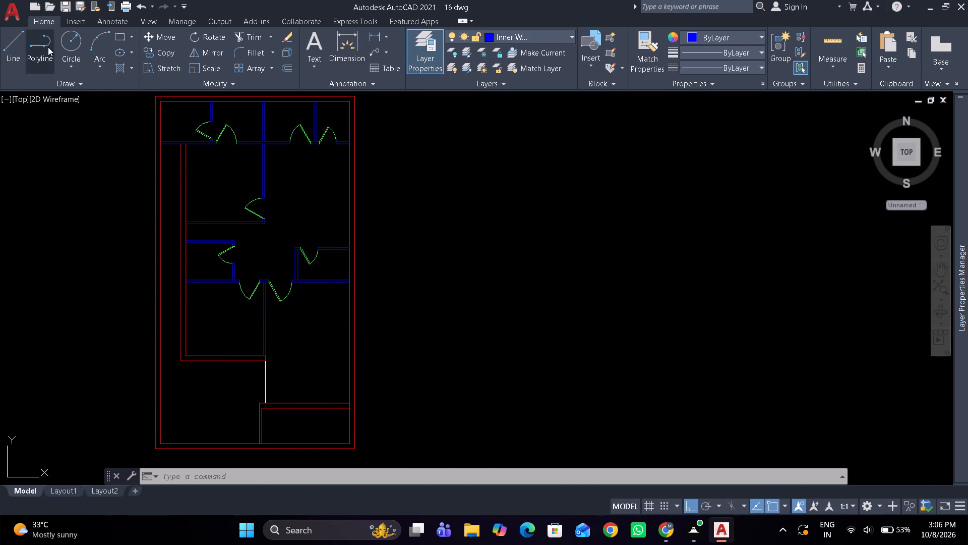
Open the recent drawing 13.dwg and copy its Dressing 8'9" x 6'0" room label.
left_click(10, 8)
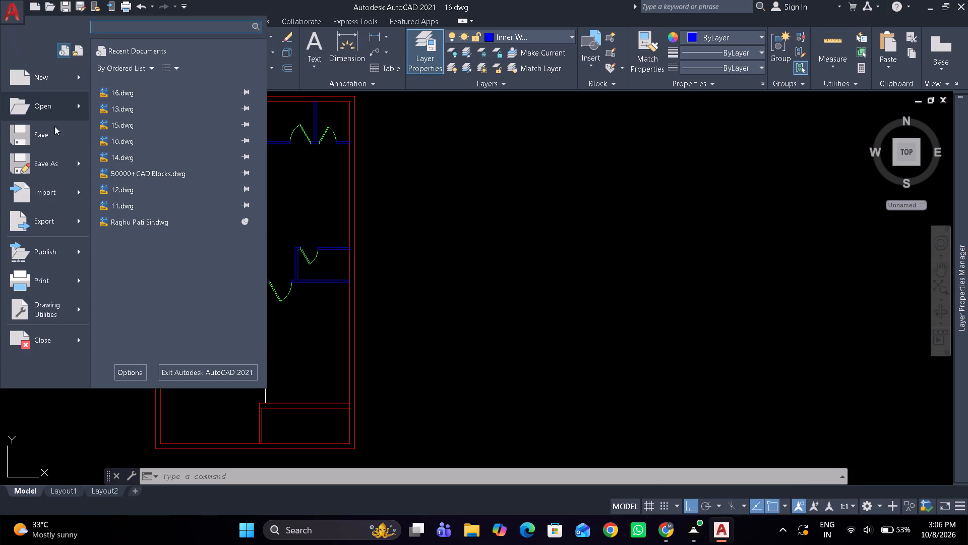
left_click(127, 104)
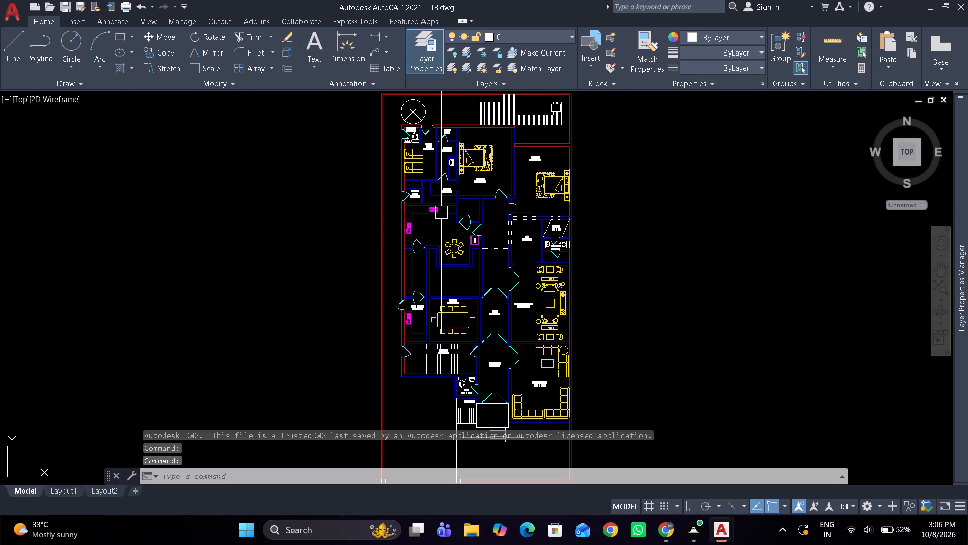
scroll(438, 192, "up", 5)
left_click(482, 206)
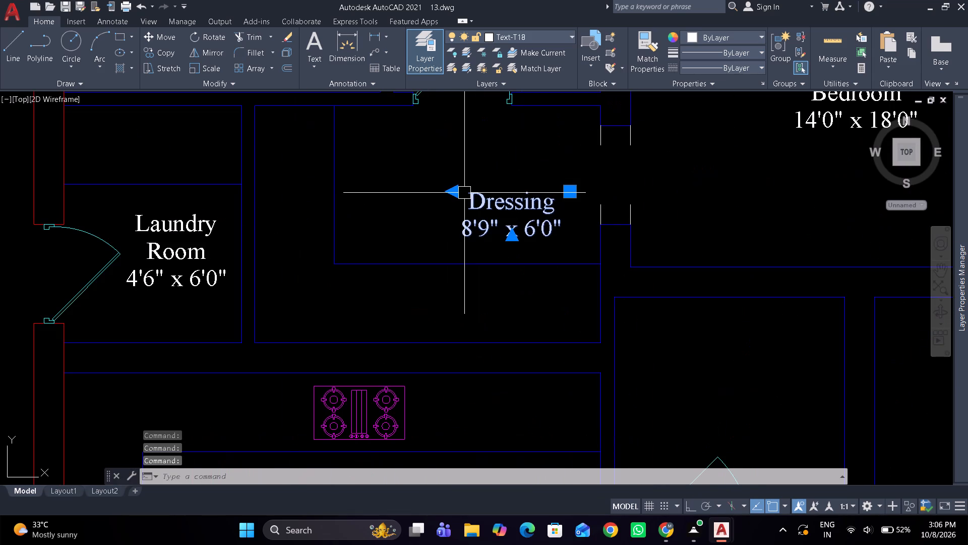
key("ctrl+c")
Switch to 16.dwg and paste the copied Dressing label into the open area below the lower-left room.
key("alt+Tab")
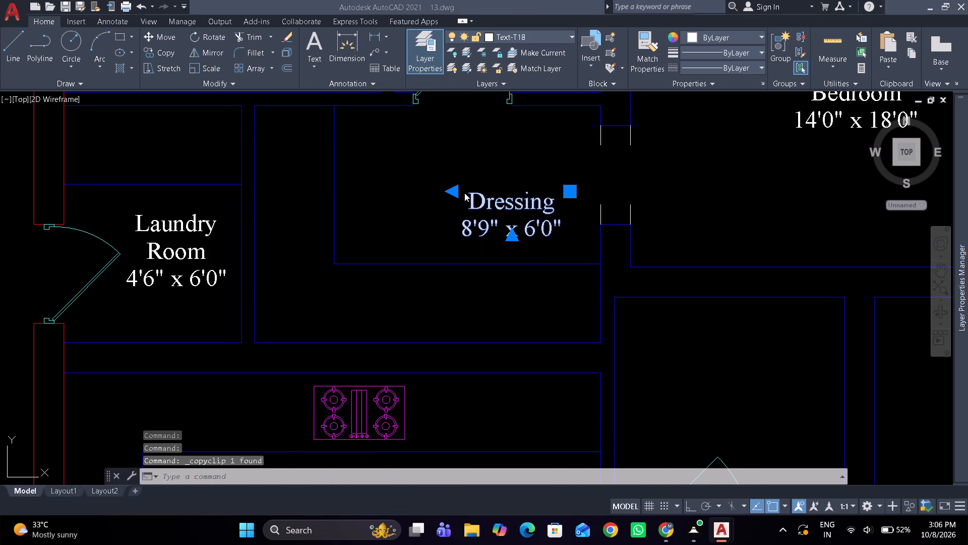
key("alt+Tab")
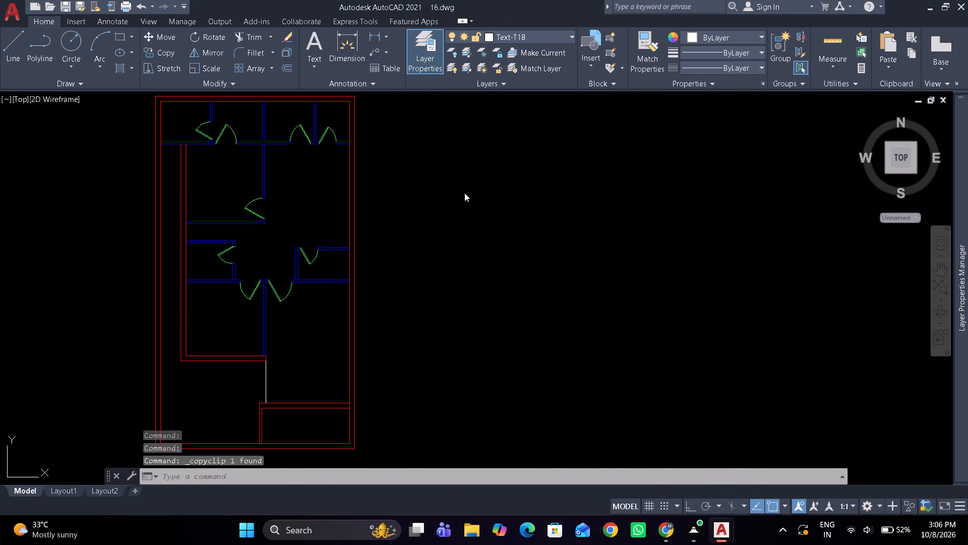
key("ctrl+v")
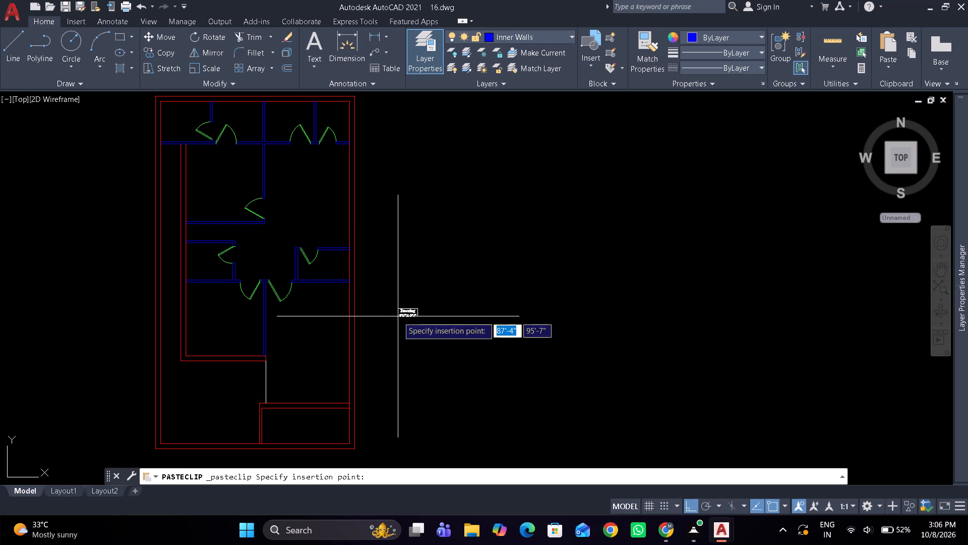
middle_click_drag(401, 323, 523, 231)
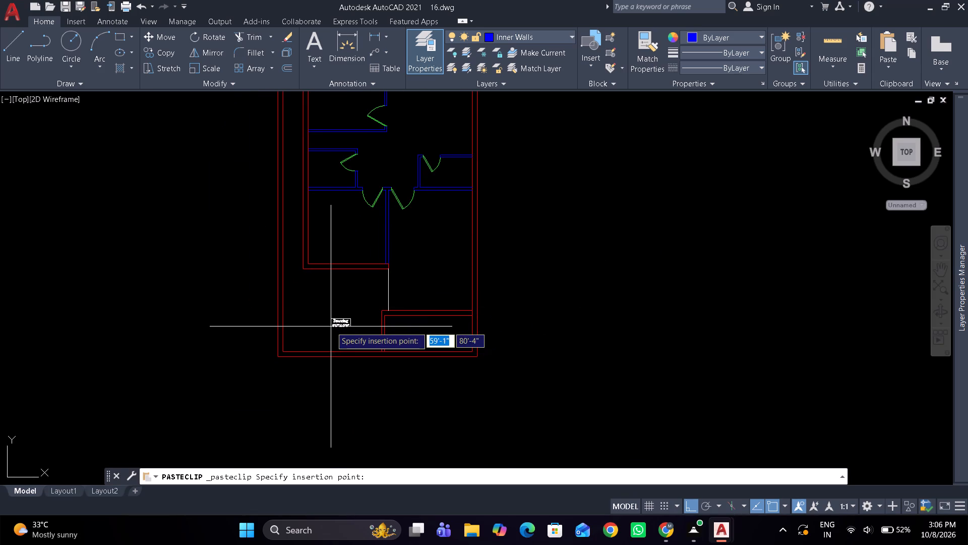
left_click(331, 326)
left_click(342, 325)
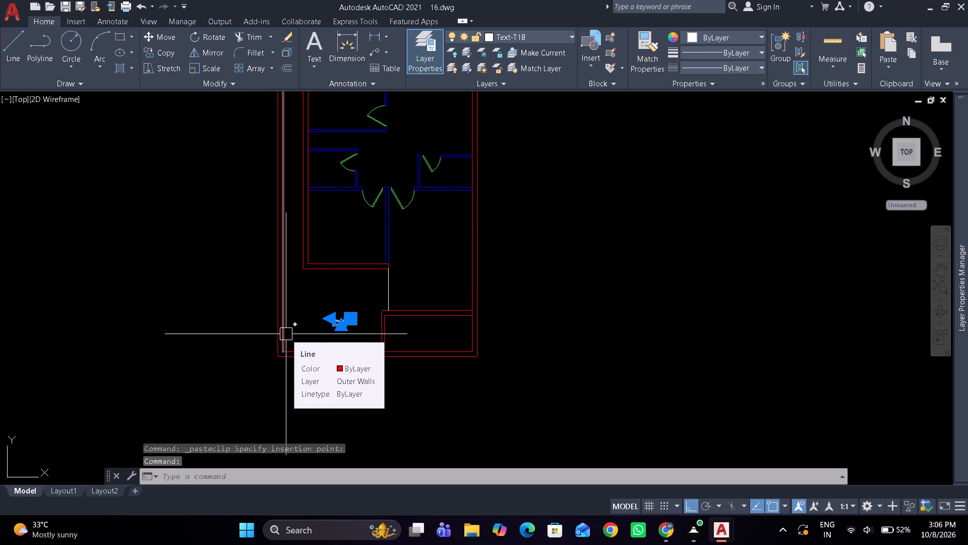
key("Escape")
key("Escape")
key("Escape")
key("Escape")
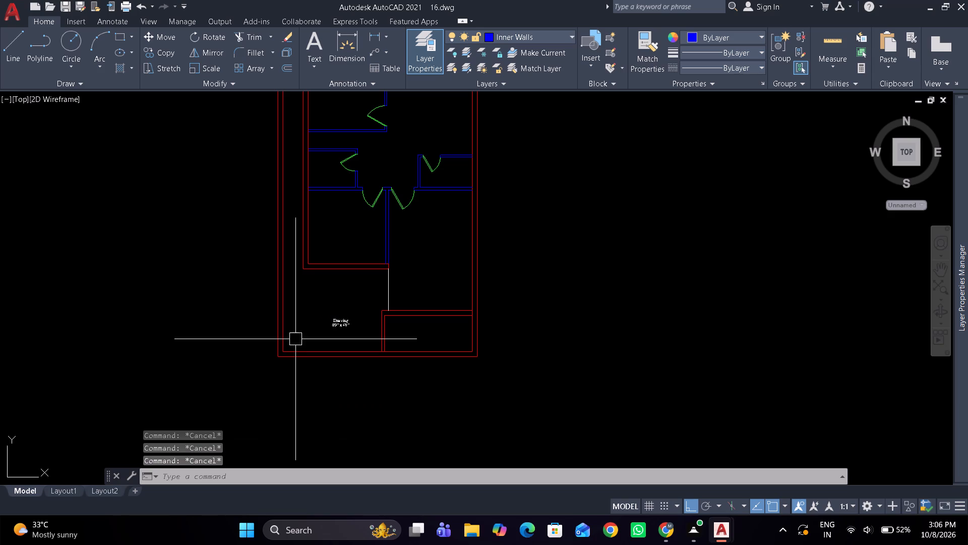
key("Escape")
key("Escape")
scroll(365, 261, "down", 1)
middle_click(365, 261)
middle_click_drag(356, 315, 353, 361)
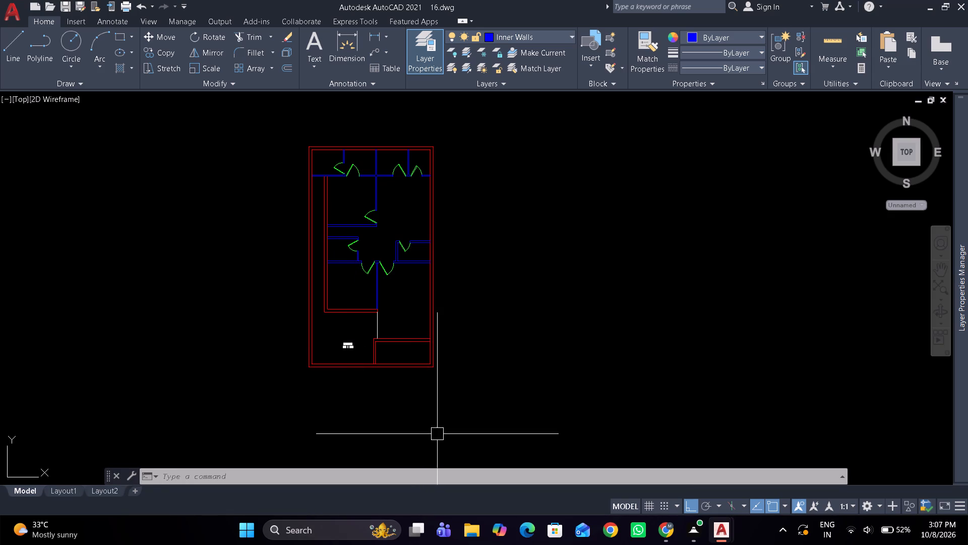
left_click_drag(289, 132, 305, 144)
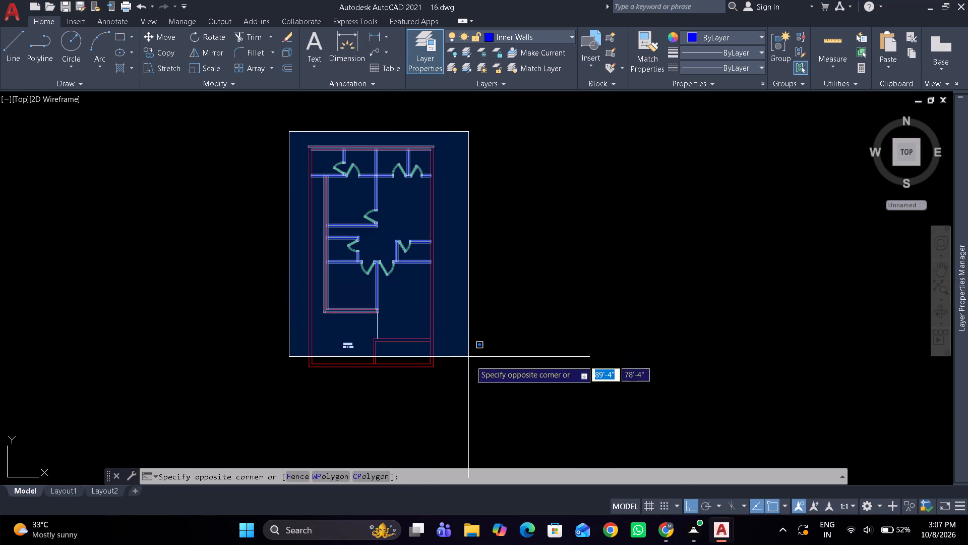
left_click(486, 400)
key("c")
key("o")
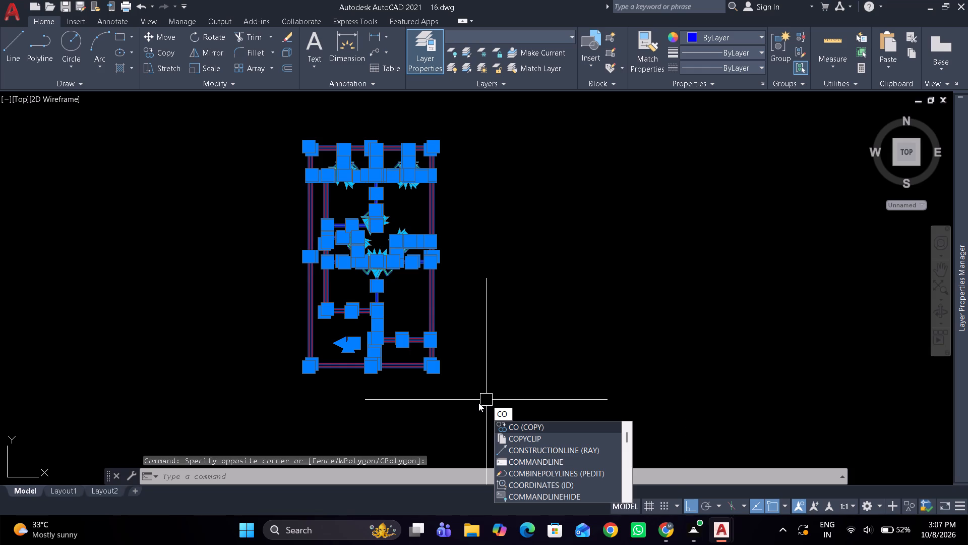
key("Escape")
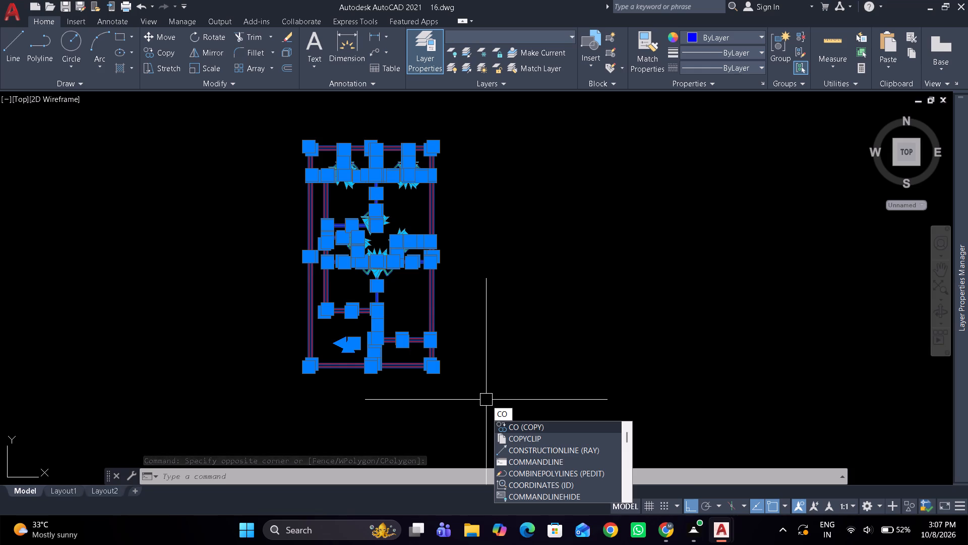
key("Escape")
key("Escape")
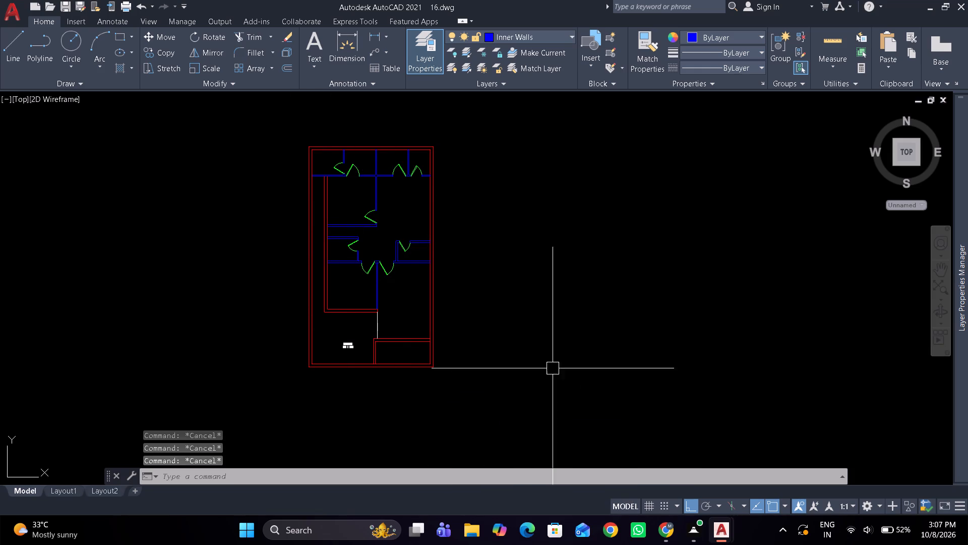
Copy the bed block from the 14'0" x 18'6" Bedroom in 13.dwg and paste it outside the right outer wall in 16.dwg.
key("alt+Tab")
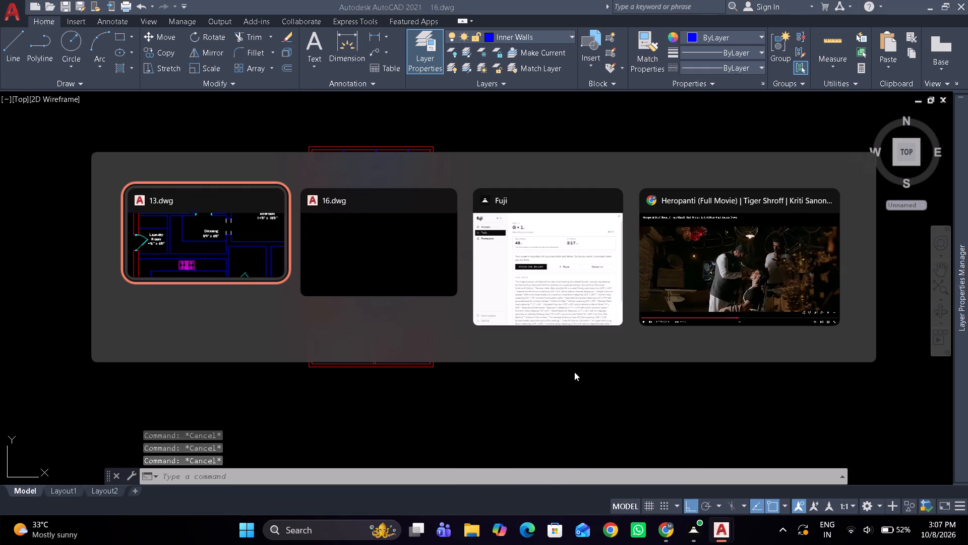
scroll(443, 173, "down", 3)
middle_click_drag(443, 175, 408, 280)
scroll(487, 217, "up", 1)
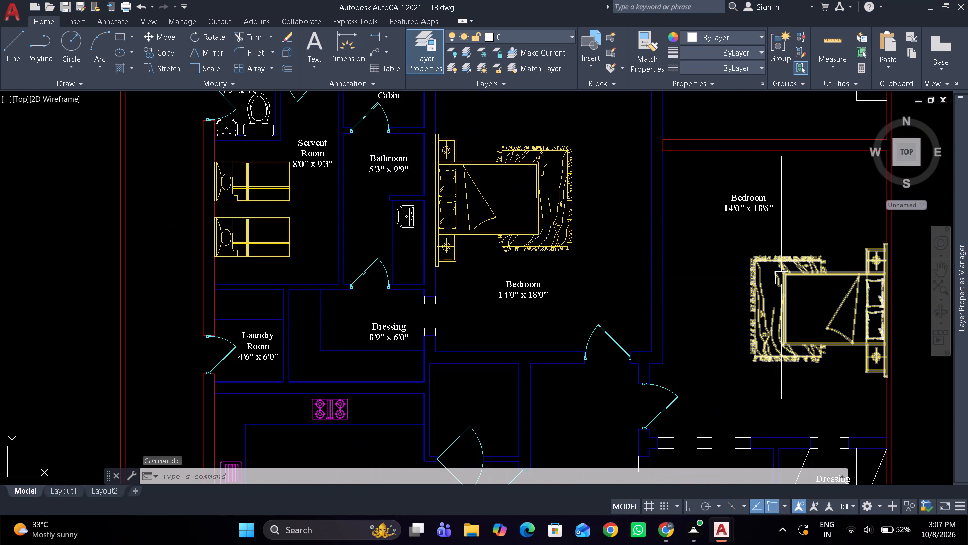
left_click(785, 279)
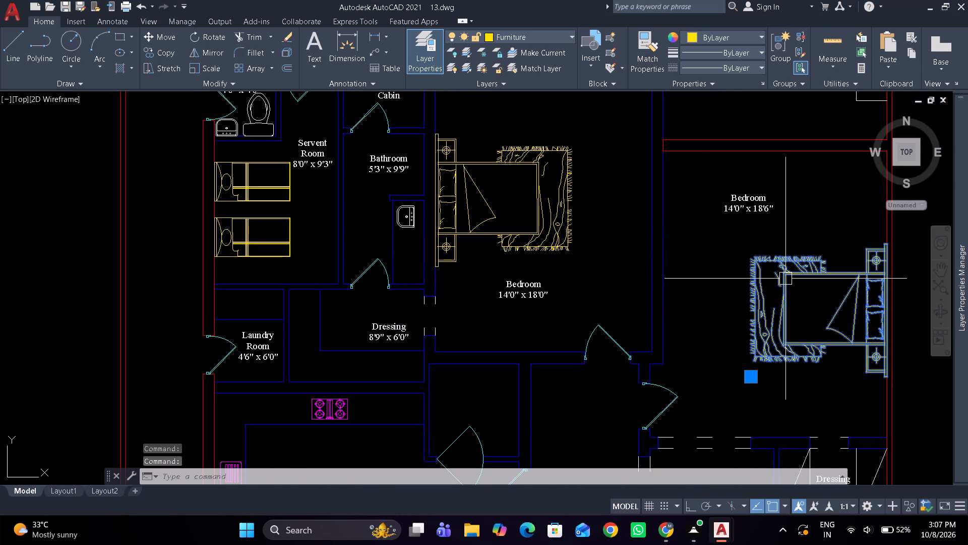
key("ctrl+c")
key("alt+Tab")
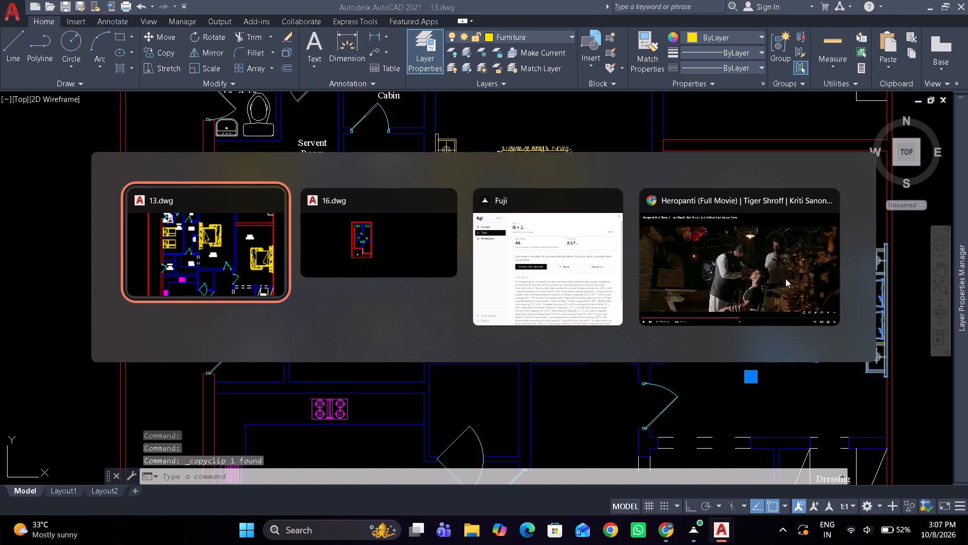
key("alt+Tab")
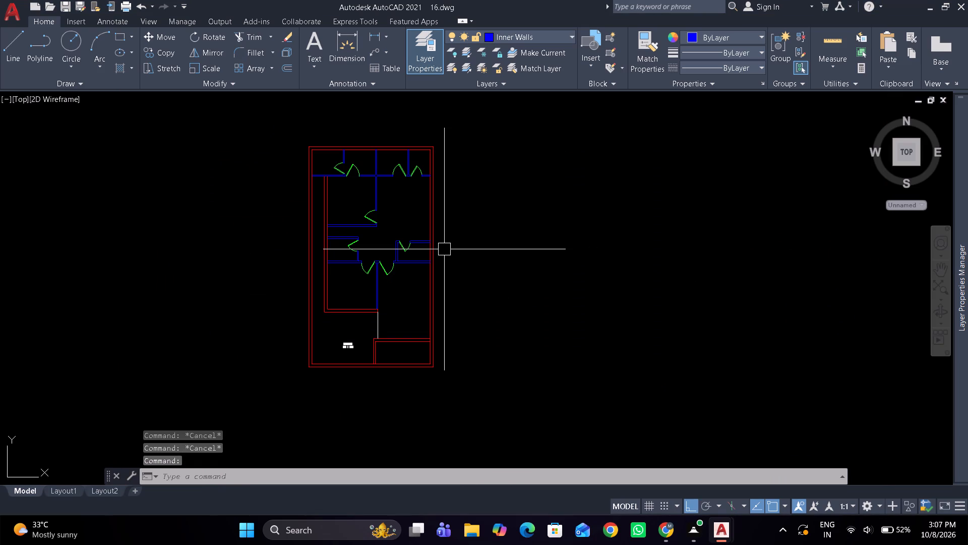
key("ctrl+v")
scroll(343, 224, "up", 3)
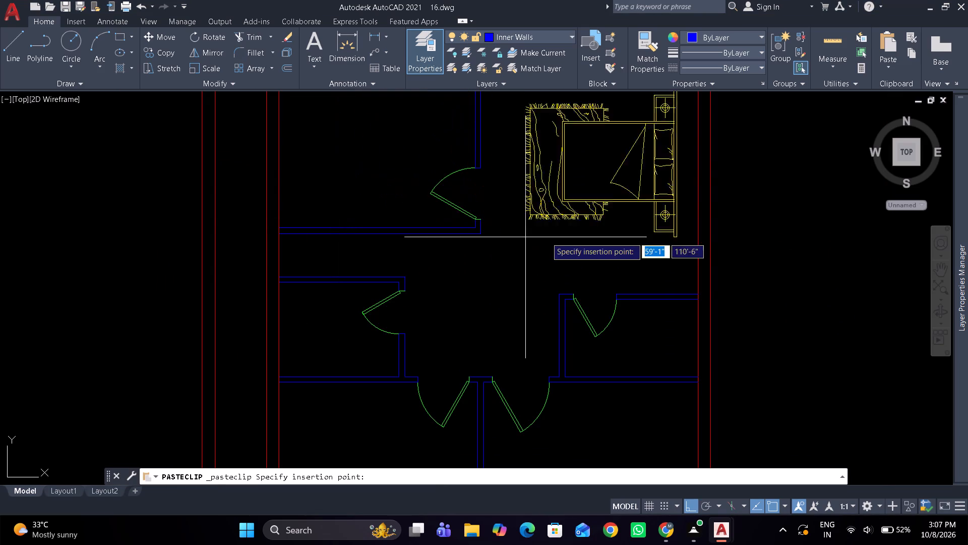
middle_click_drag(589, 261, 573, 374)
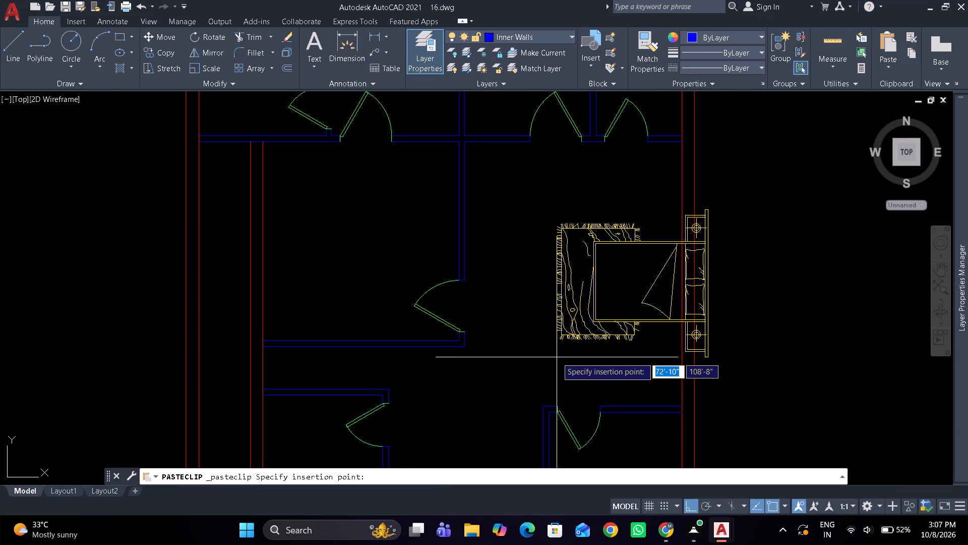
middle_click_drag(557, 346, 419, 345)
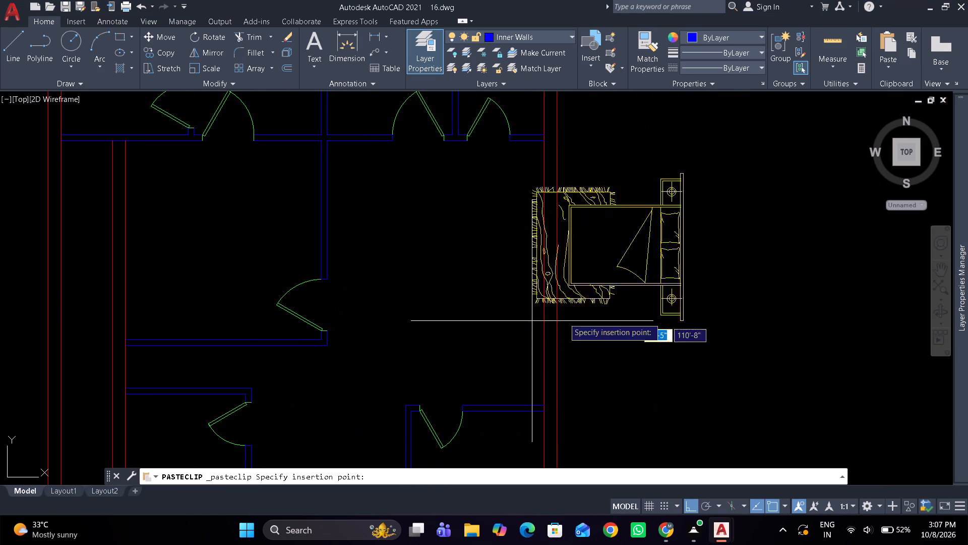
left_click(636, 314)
Measure the pasted bed's width along its foot end with the DIM command, without placing a dimension.
scroll(696, 204, "up", 2)
type("di")
key("m")
key("space")
scroll(639, 197, "up", 2)
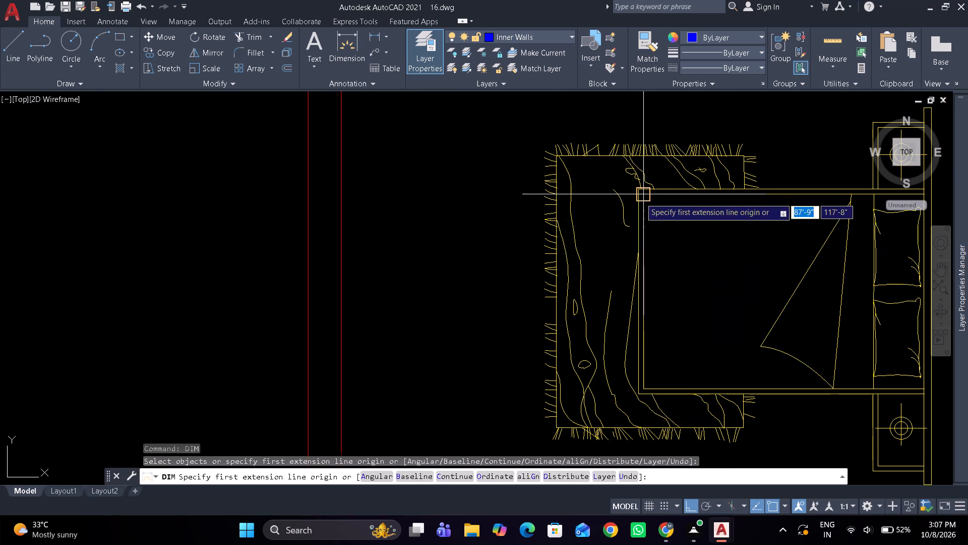
scroll(638, 196, "up", 1)
left_click(635, 175)
scroll(634, 177, "down", 4)
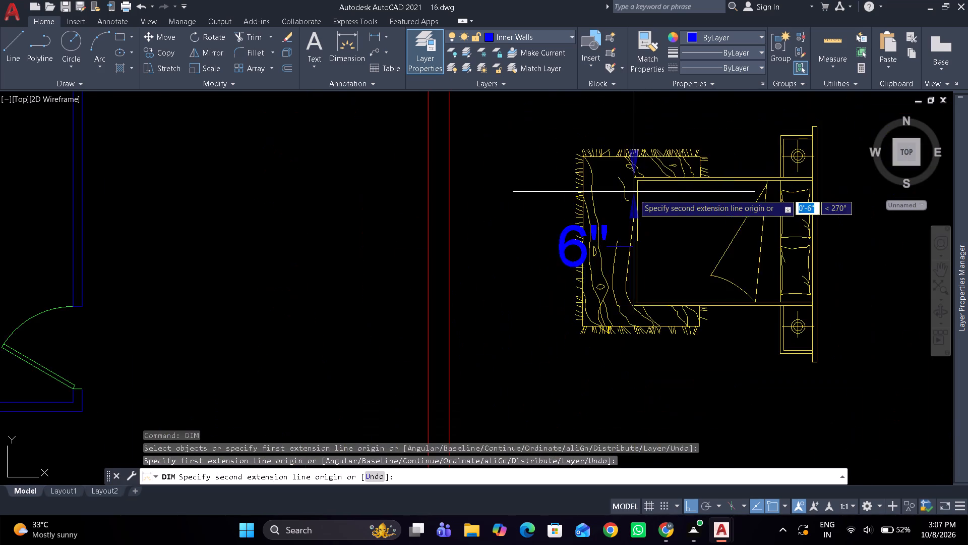
scroll(640, 266, "up", 2)
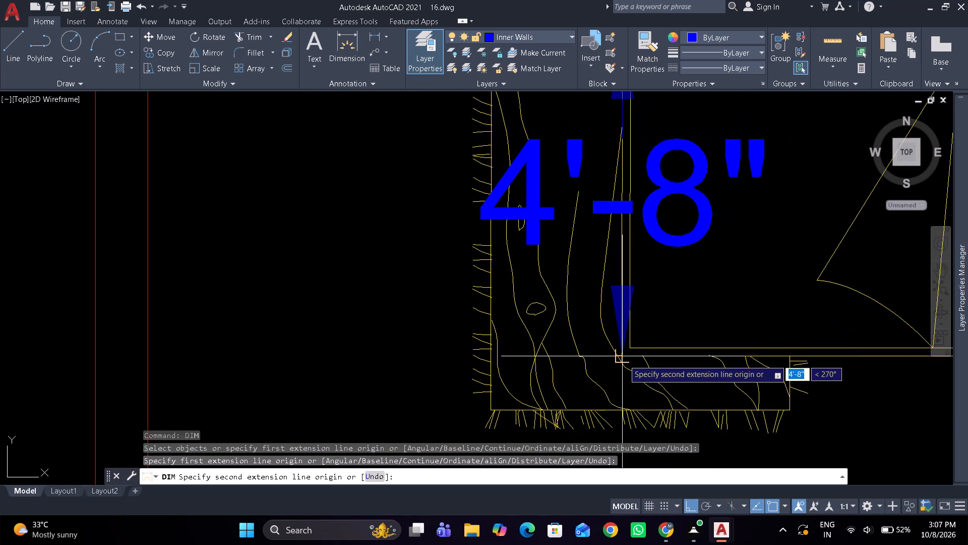
scroll(624, 360, "down", 2)
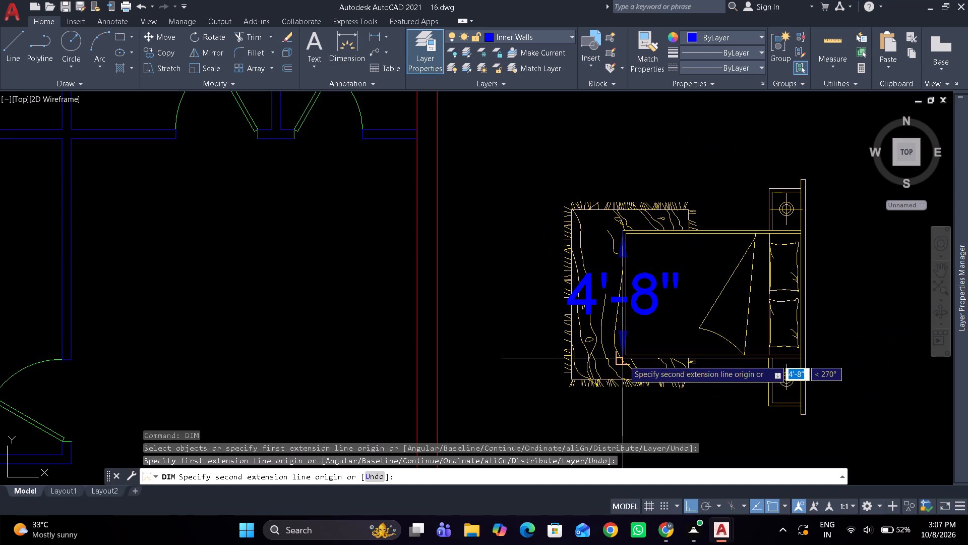
key("Escape")
Measure the left side of the upper-left room below the top row with DIM, and check its right wall line's properties.
scroll(593, 339, "down", 2)
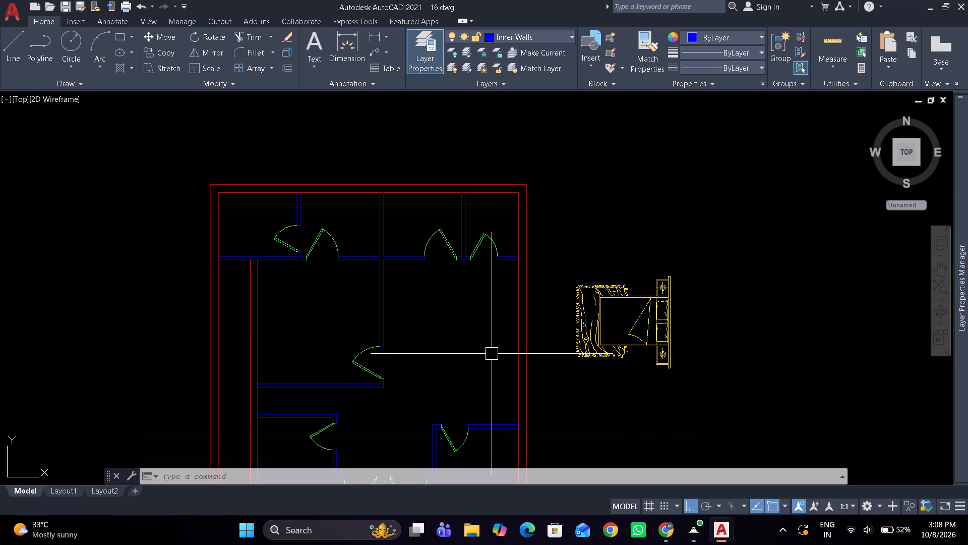
scroll(306, 374, "up", 1)
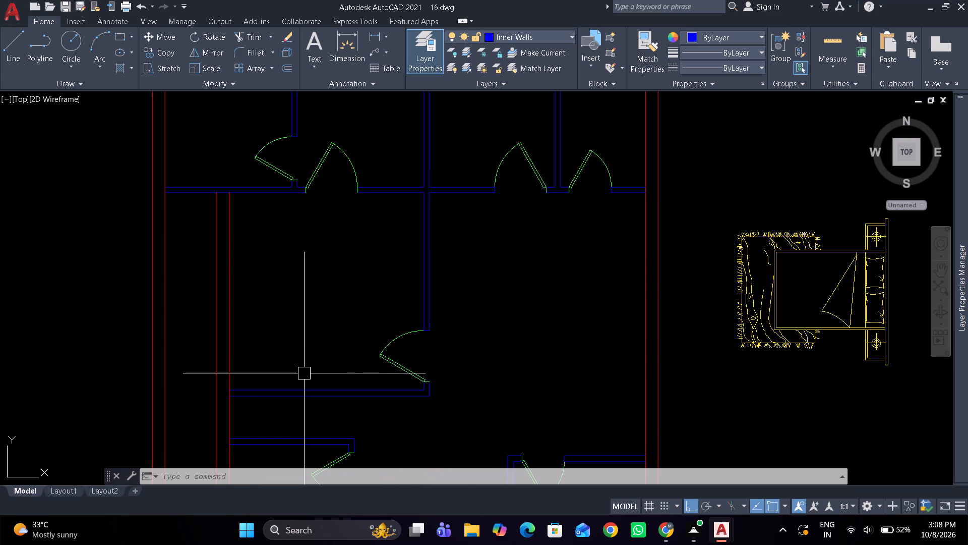
key("space")
left_click(230, 194)
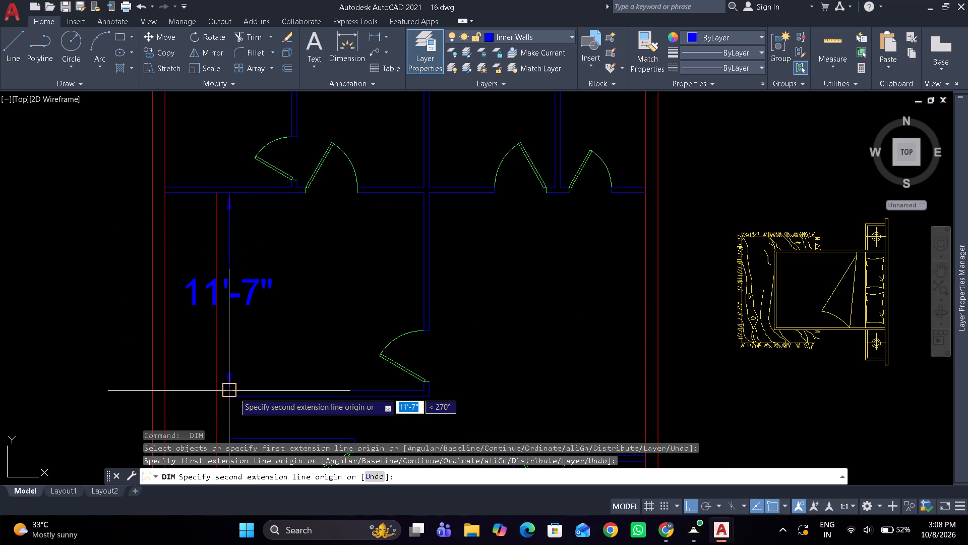
key("Escape")
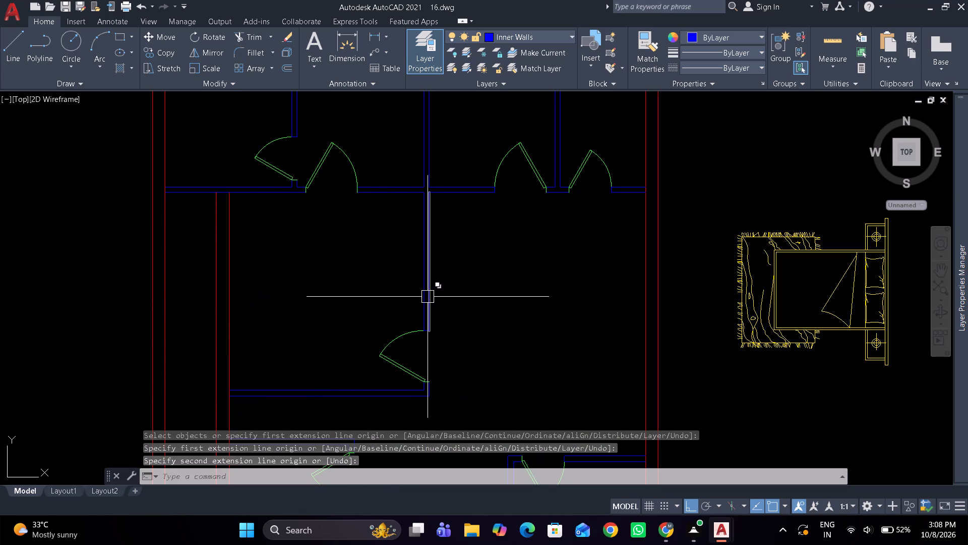
double_click(422, 296)
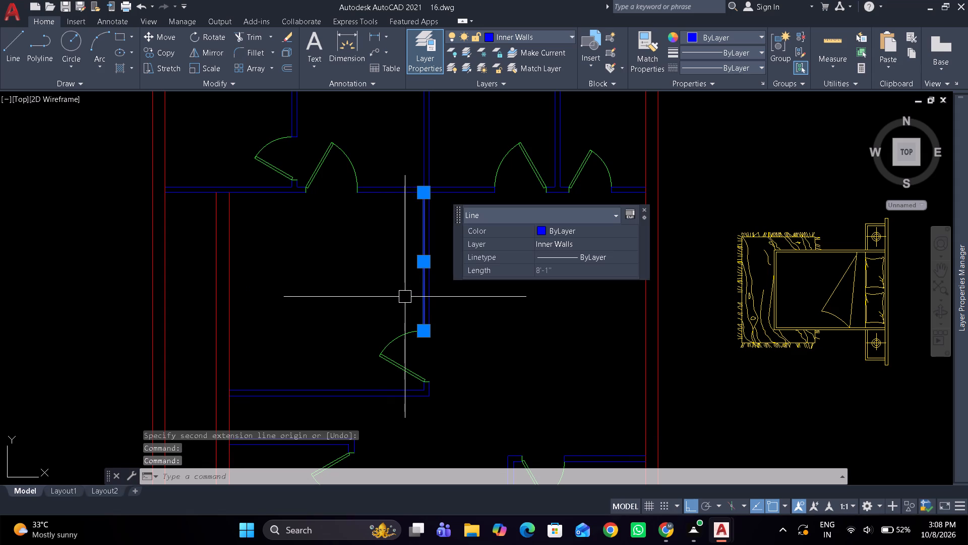
key("Escape")
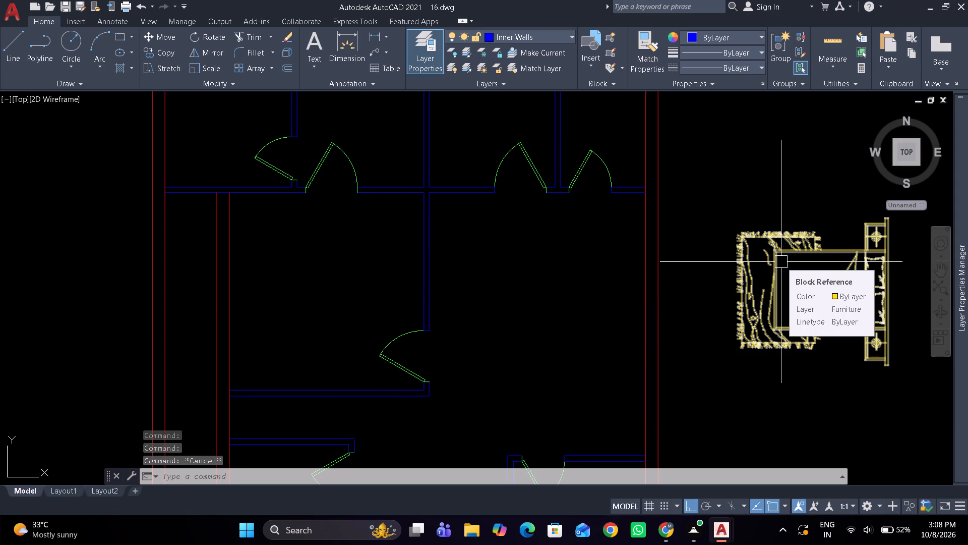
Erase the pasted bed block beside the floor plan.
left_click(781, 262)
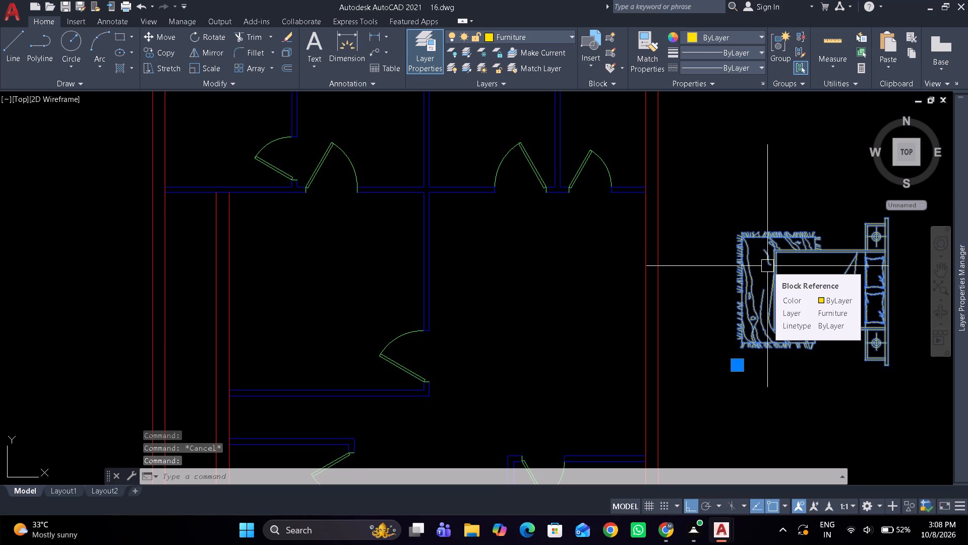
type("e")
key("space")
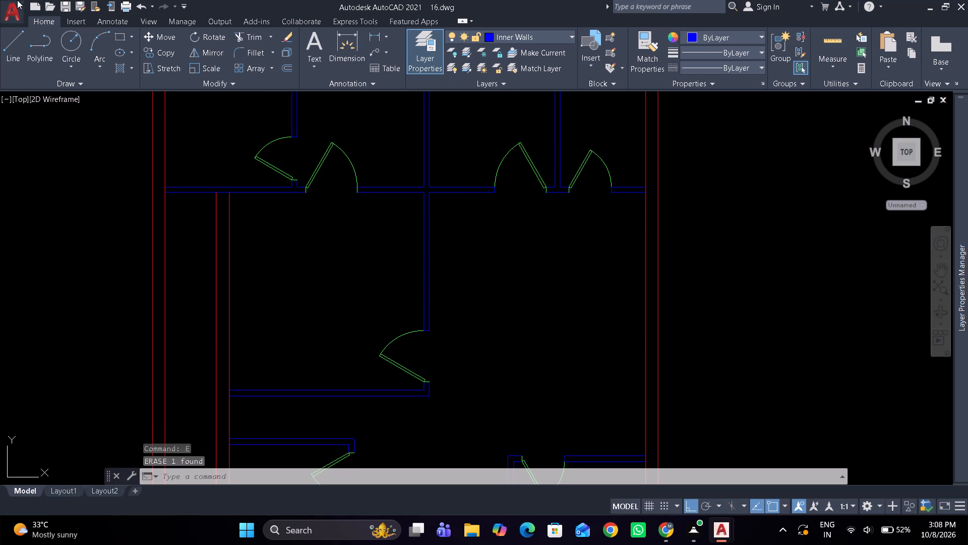
Open the recent drawing 50000+CAD.Blocks.dwg, choosing to specify a replacement for each missing SHX file.
left_click(11, 3)
left_click(152, 173)
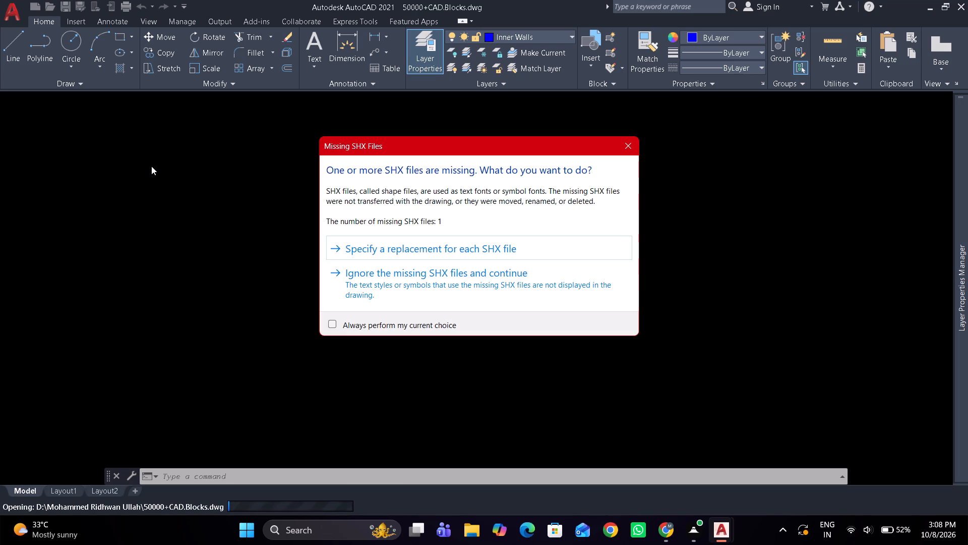
left_click(364, 246)
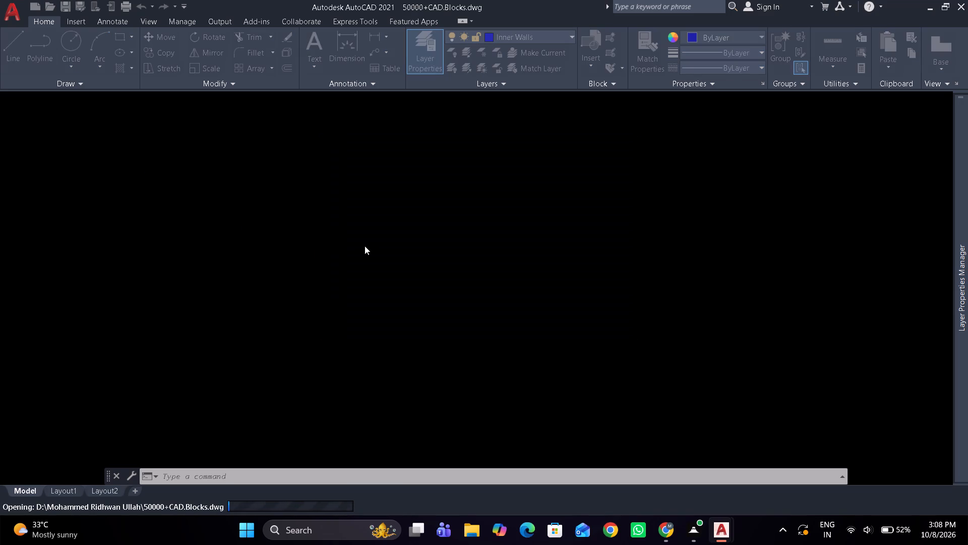
left_click(581, 224)
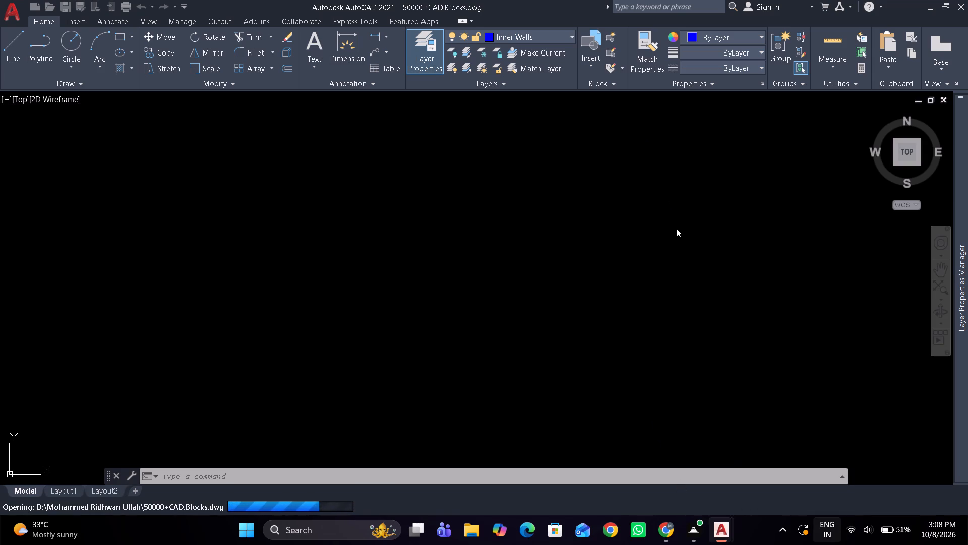
left_click(683, 265)
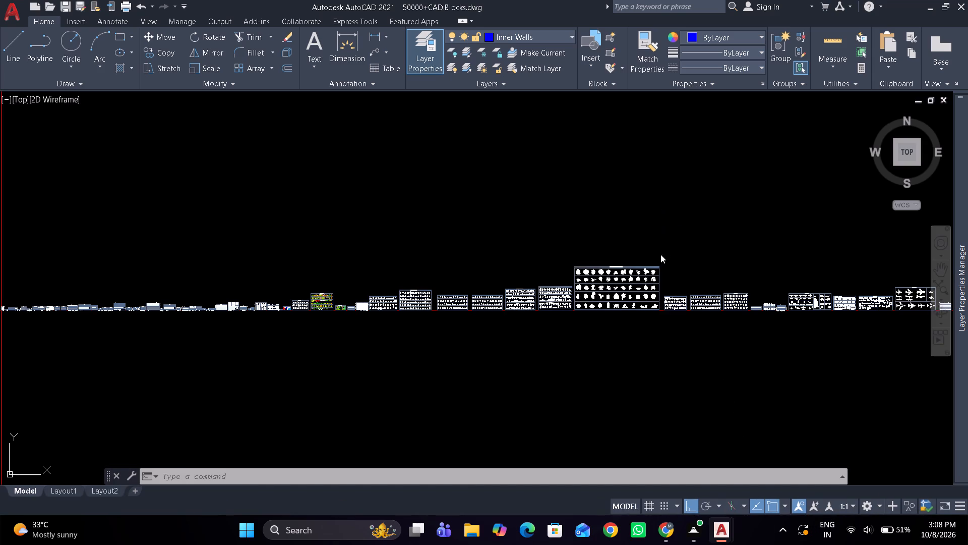
Examine the double bed designs on the BEDS PLAN sheet of the block library.
left_click(629, 192)
left_click(548, 195)
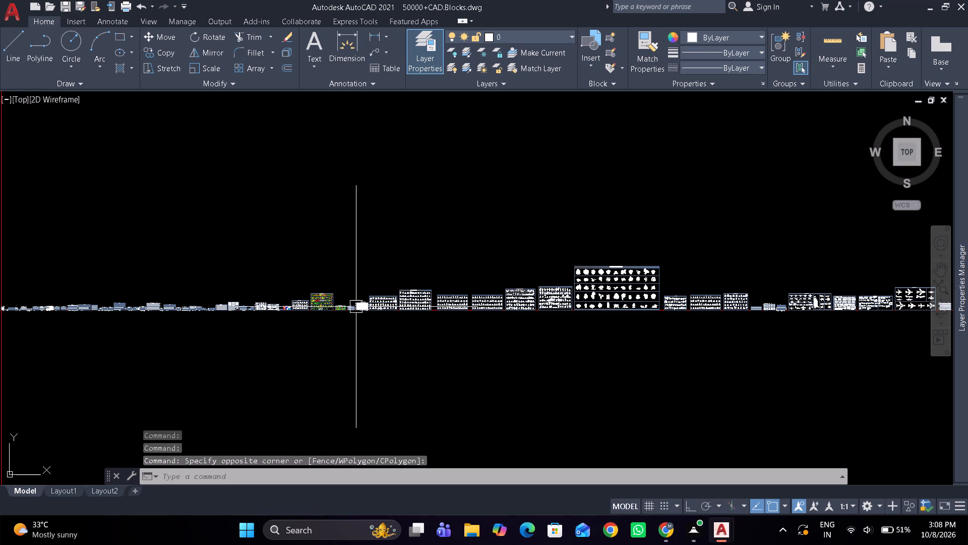
middle_click_drag(343, 310, 406, 269)
scroll(225, 279, "up", 5)
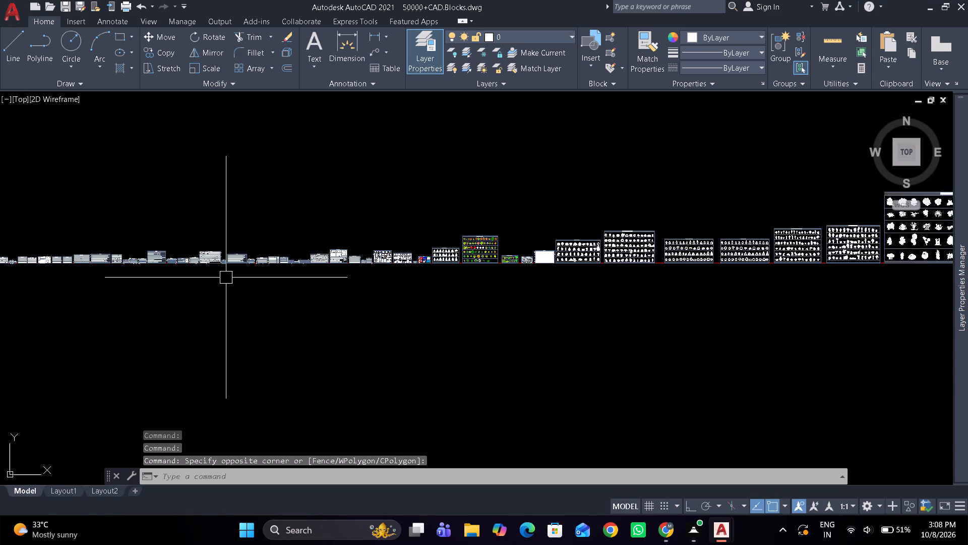
scroll(206, 250, "up", 5)
middle_click_drag(202, 250, 403, 215)
scroll(204, 250, "up", 1)
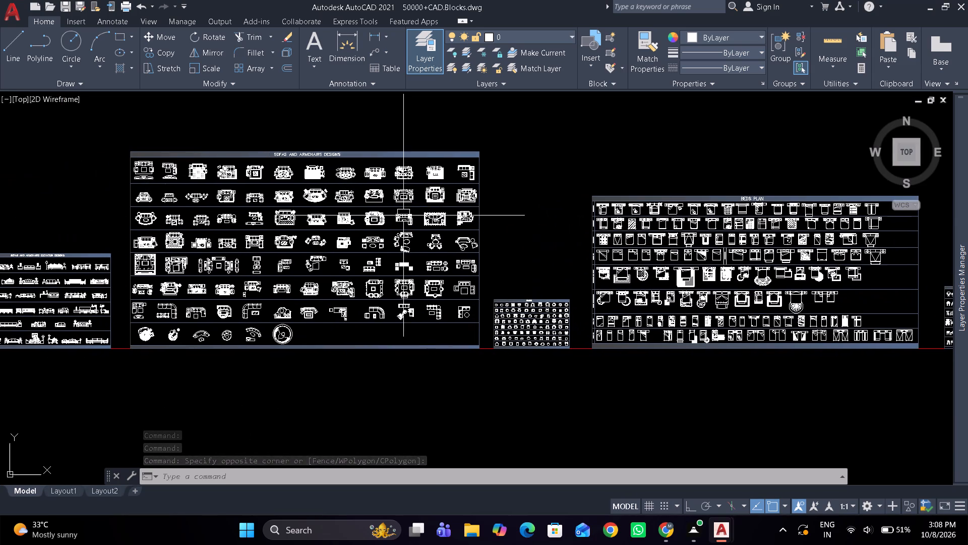
scroll(701, 208, "up", 3)
scroll(680, 247, "up", 2)
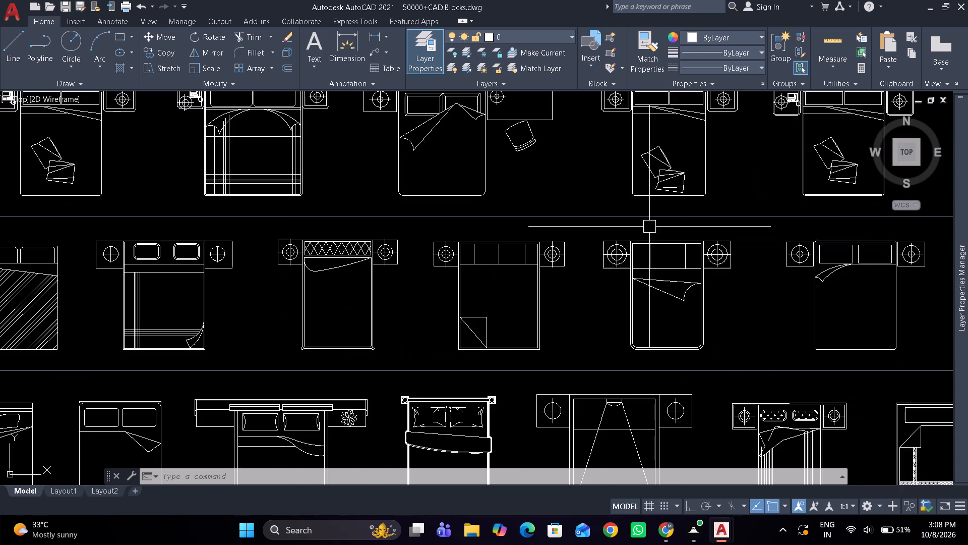
scroll(582, 222, "down", 1)
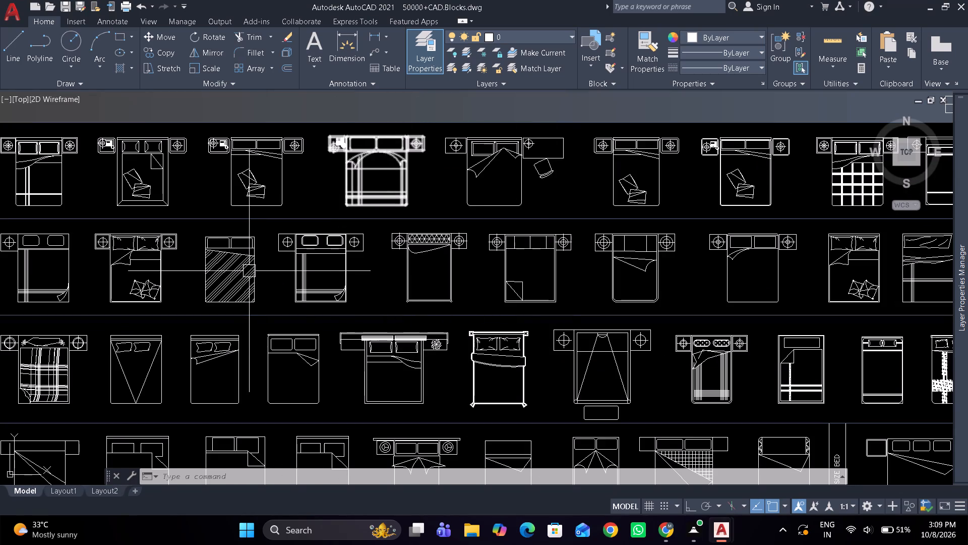
scroll(250, 259, "down", 1)
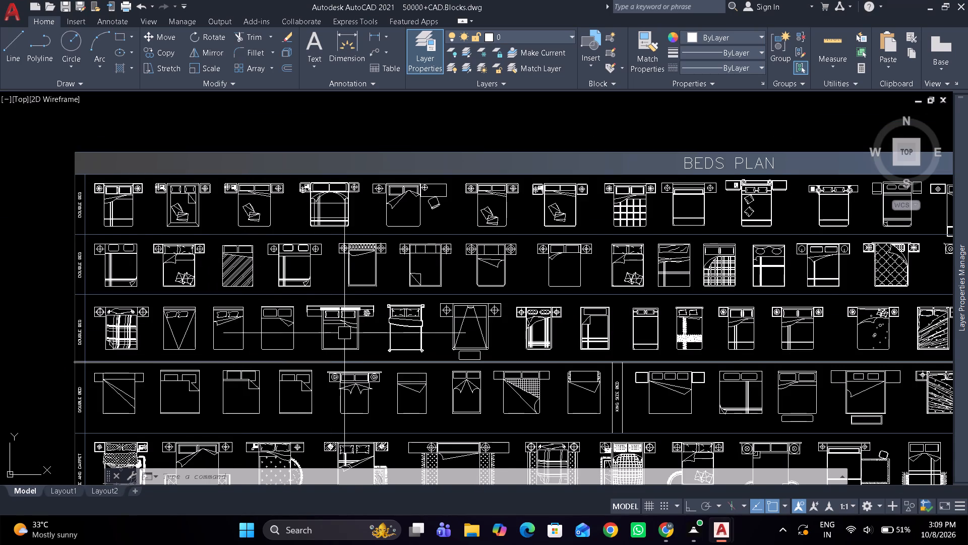
middle_click_drag(343, 329, 322, 275)
scroll(103, 192, "up", 2)
middle_click_drag(78, 182, 161, 270)
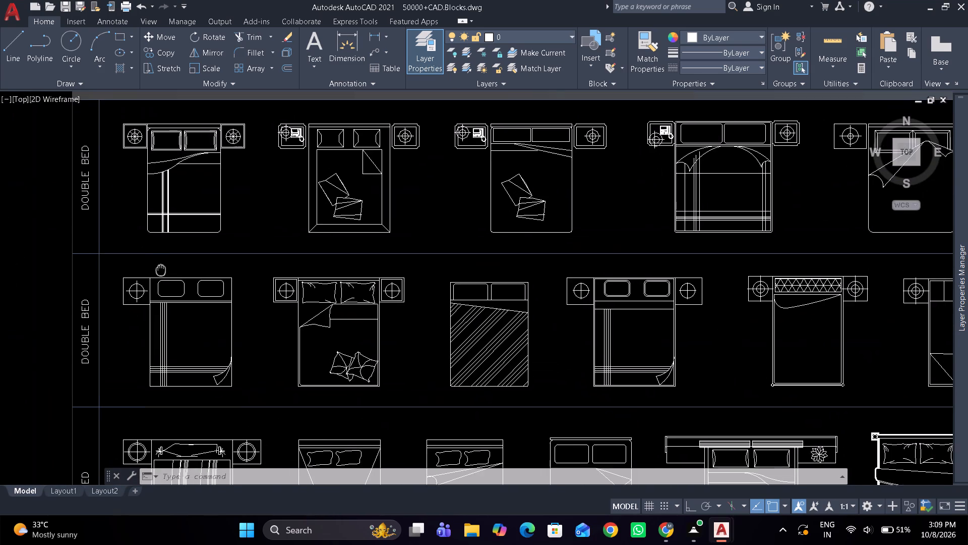
middle_click_drag(161, 270, 161, 270)
middle_click(161, 270)
middle_click(162, 270)
middle_click(162, 266)
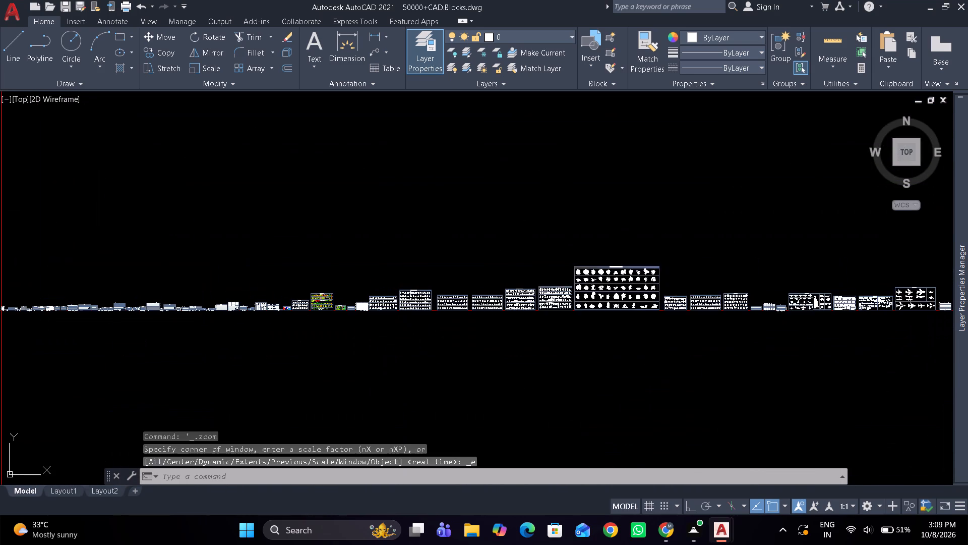
Return to the BEDS PLAN sheet and compare its plain double beds with the KING SIZE BED designs.
scroll(241, 329, "up", 5)
scroll(202, 236, "up", 1)
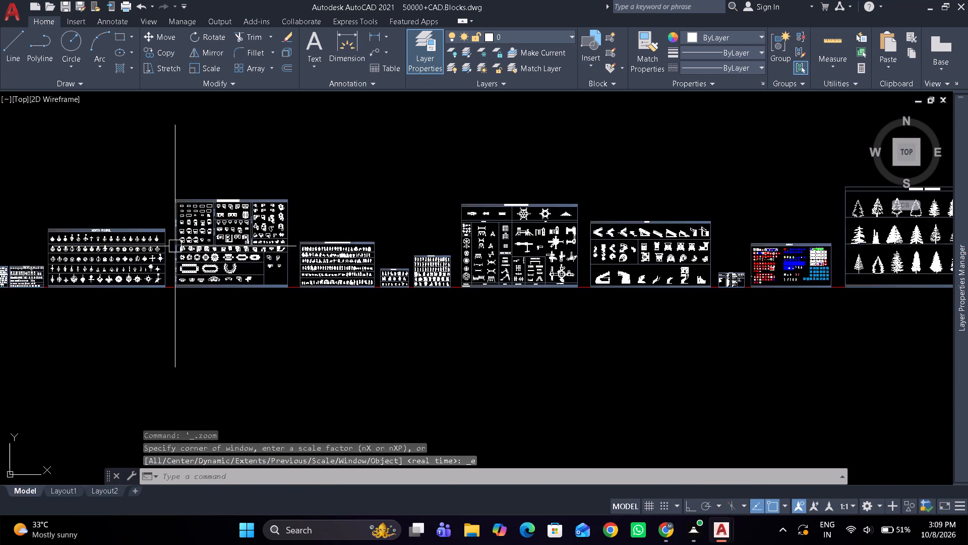
scroll(163, 251, "up", 2)
middle_click_drag(132, 280, 637, 280)
scroll(531, 279, "down", 1)
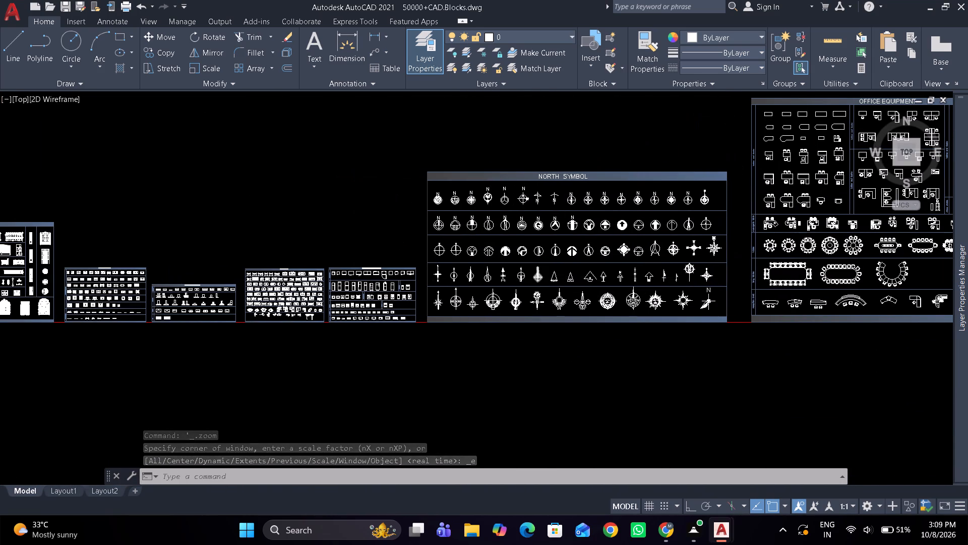
middle_click_drag(546, 312, 894, 315)
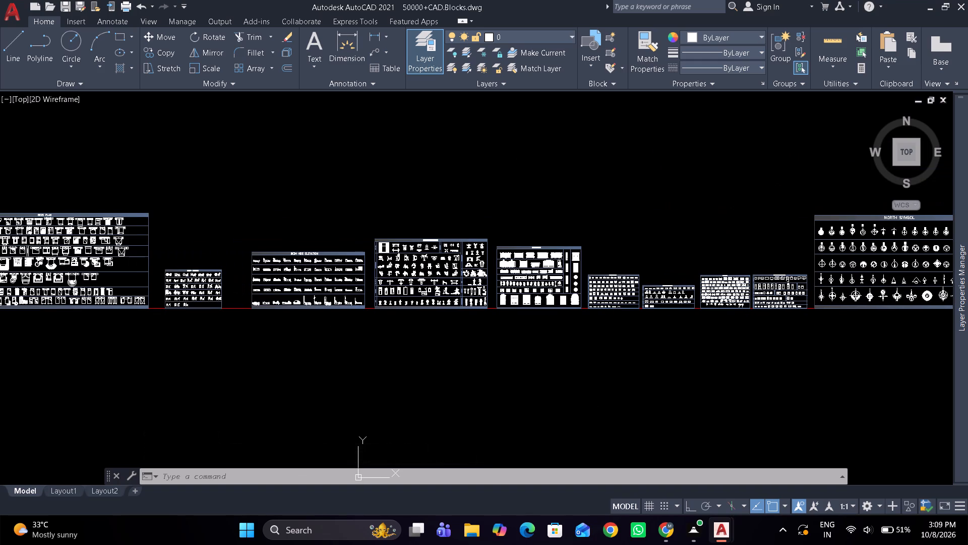
middle_click_drag(894, 315, 894, 315)
scroll(120, 257, "up", 3)
middle_click_drag(163, 263, 783, 264)
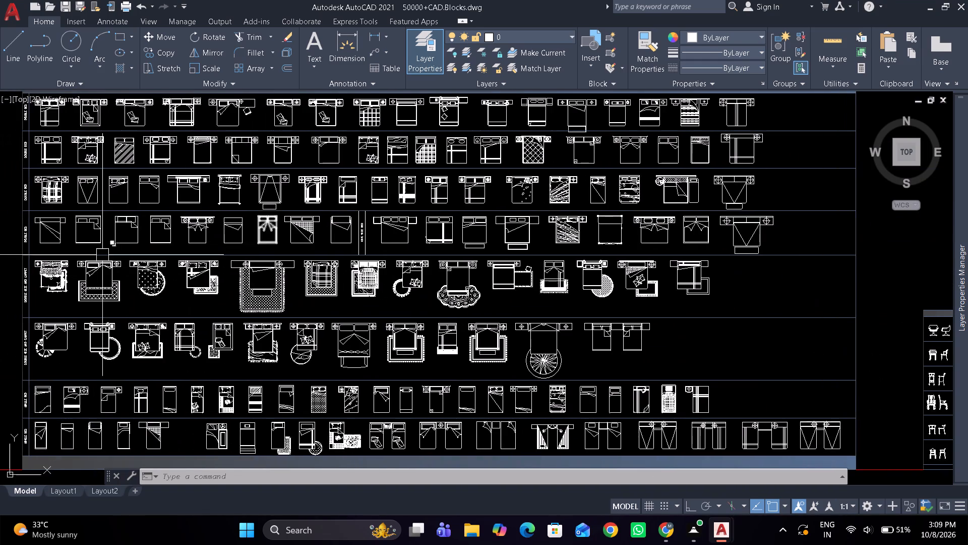
middle_click_drag(104, 255, 454, 271)
scroll(393, 244, "up", 3)
scroll(401, 205, "down", 1)
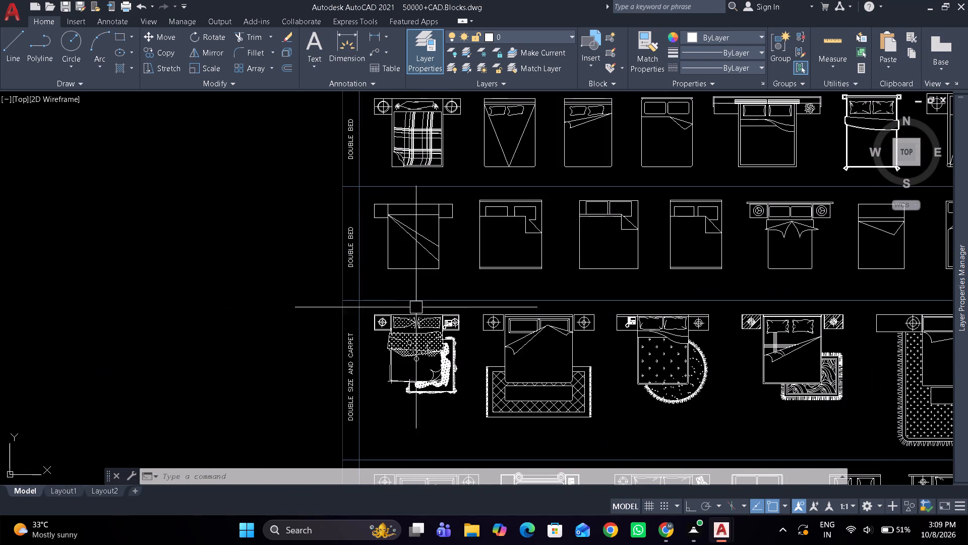
middle_click_drag(468, 281, 219, 275)
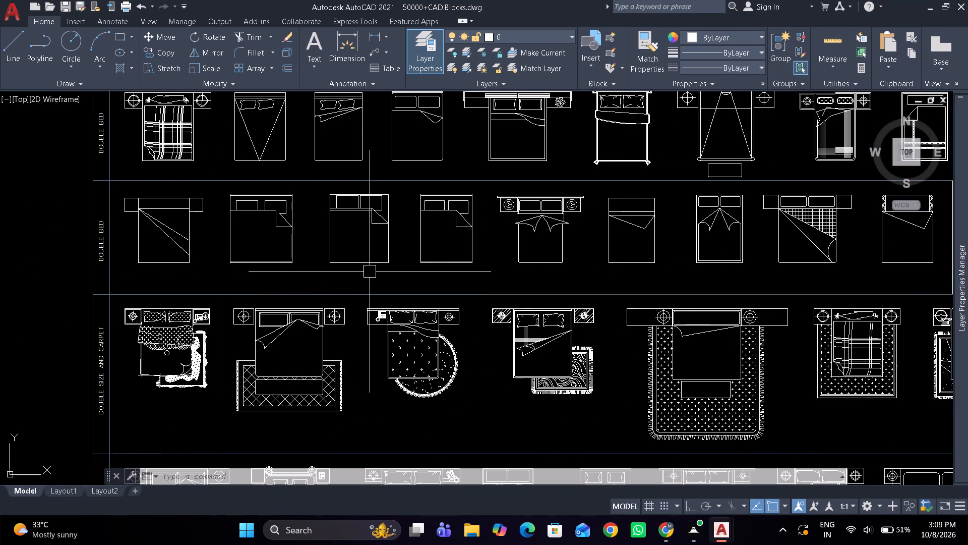
scroll(388, 258, "down", 1)
middle_click_drag(536, 257, 367, 254)
scroll(553, 241, "up", 2)
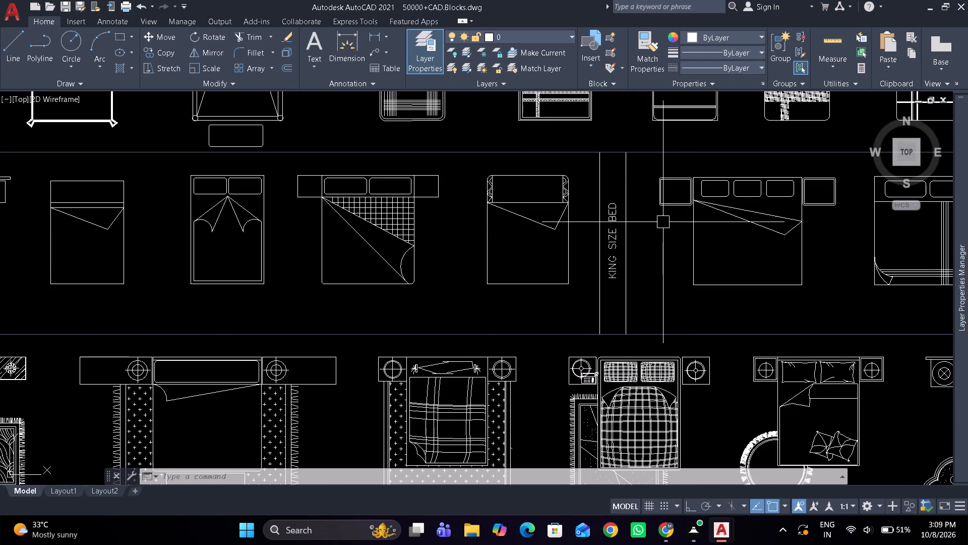
scroll(663, 222, "down", 1)
middle_click_drag(654, 217, 470, 222)
scroll(470, 223, "down", 1)
middle_click_drag(470, 223, 358, 250)
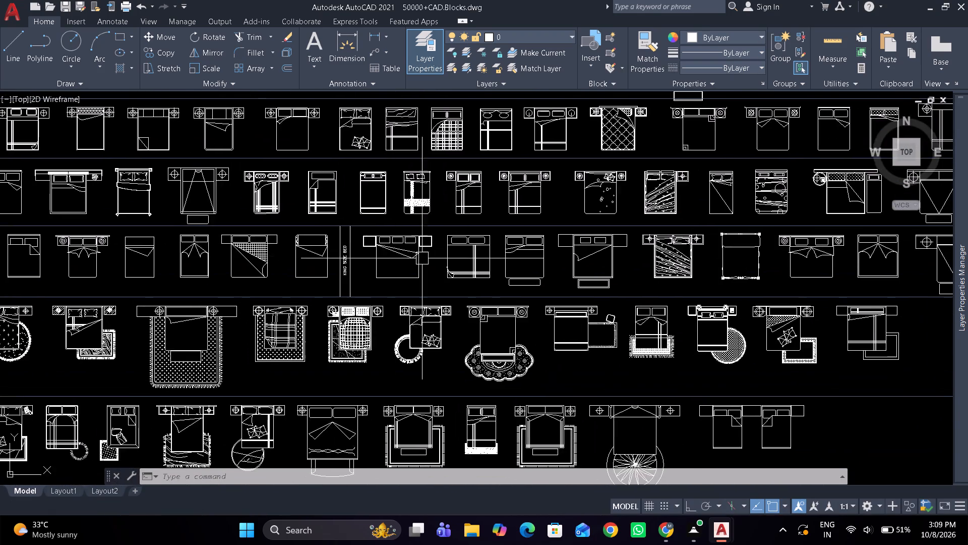
scroll(493, 258, "up", 2)
scroll(448, 209, "up", 3)
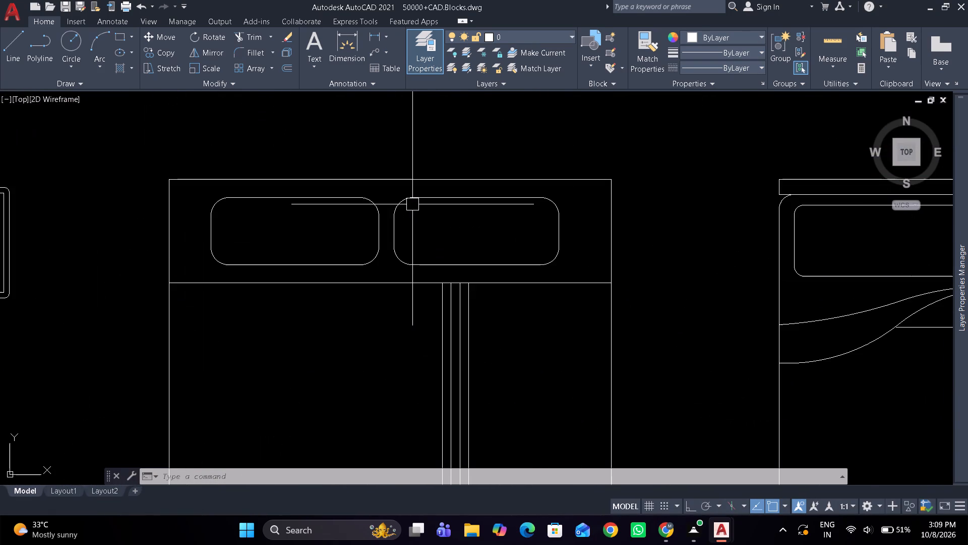
scroll(410, 205, "down", 2)
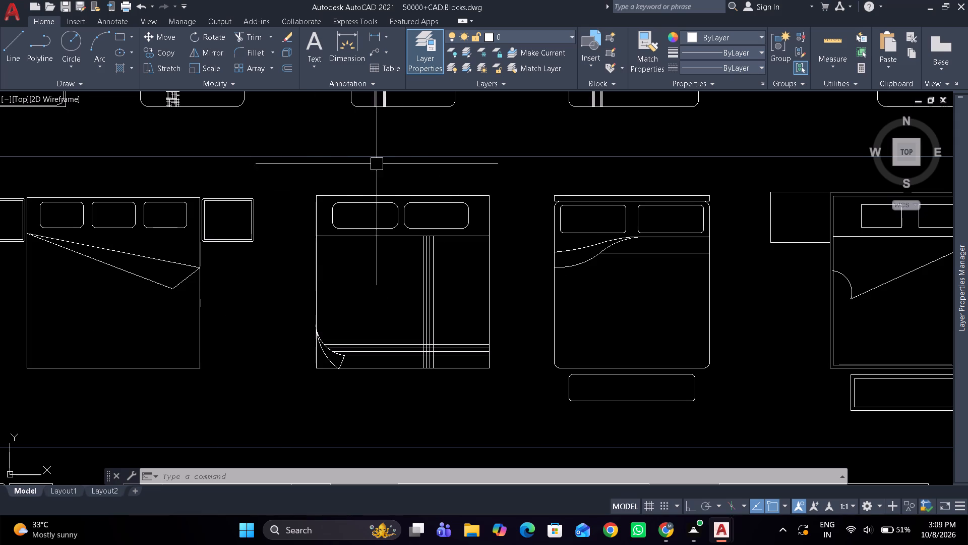
scroll(407, 179, "up", 1)
scroll(417, 186, "down", 3)
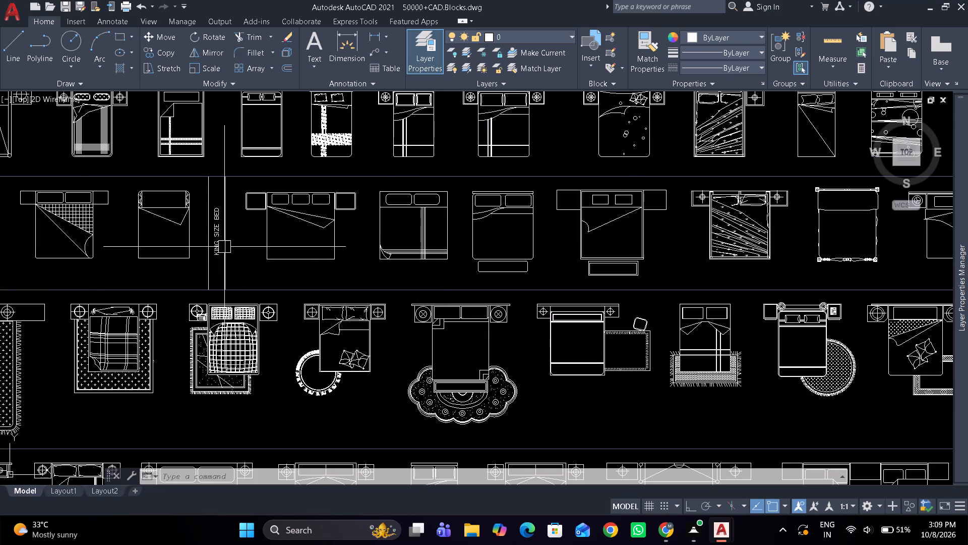
Look over the remaining BEDS PLAN rows for a plain double bed suited to the floor plan.
scroll(224, 247, "down", 1)
middle_click_drag(224, 247, 562, 281)
middle_click_drag(253, 292, 396, 254)
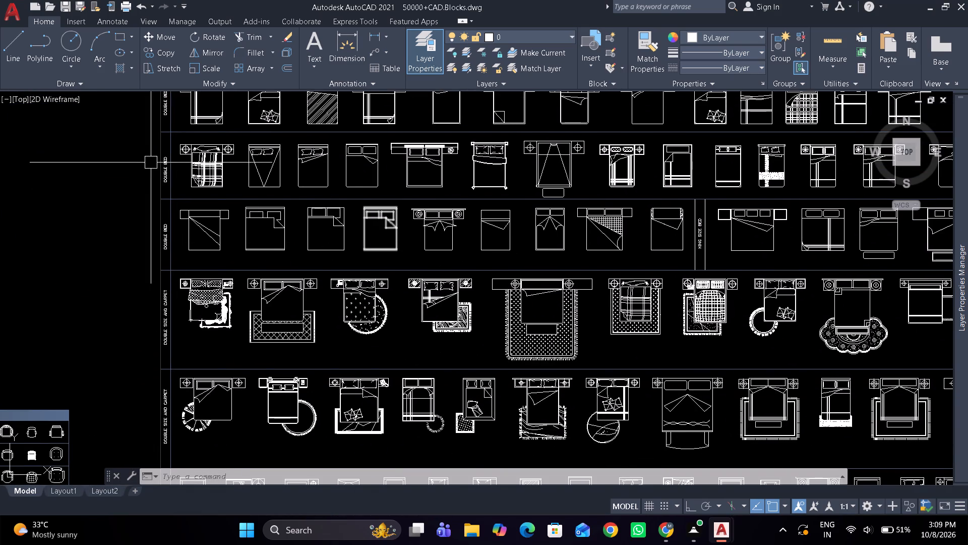
middle_click_drag(155, 161, 171, 217)
scroll(171, 217, "up", 2)
middle_click_drag(171, 217, 192, 454)
middle_click_drag(209, 376, 213, 436)
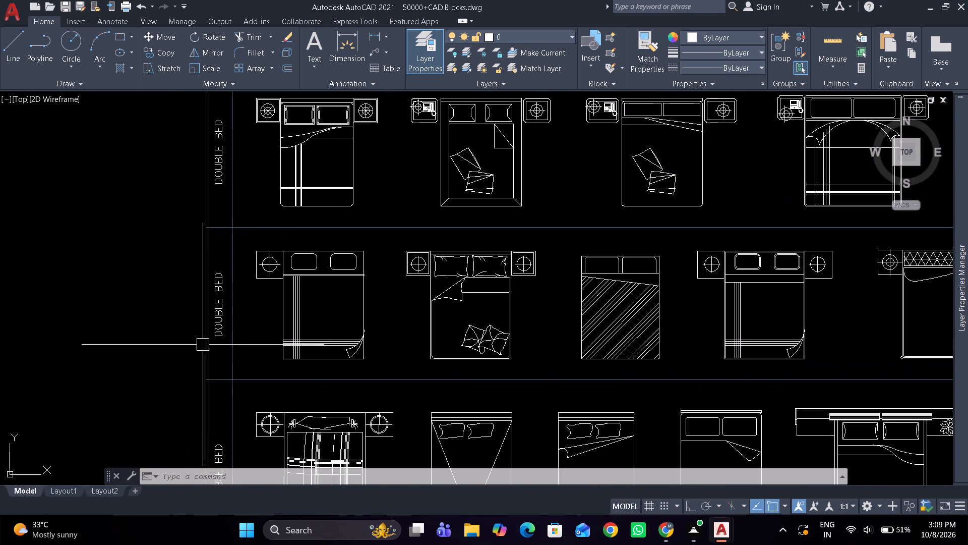
middle_click_drag(213, 436, 213, 498)
scroll(340, 315, "down", 1)
middle_click_drag(328, 306, 88, 265)
scroll(603, 283, "down", 2)
middle_click_drag(568, 269, 448, 211)
middle_click_drag(716, 342, 687, 331)
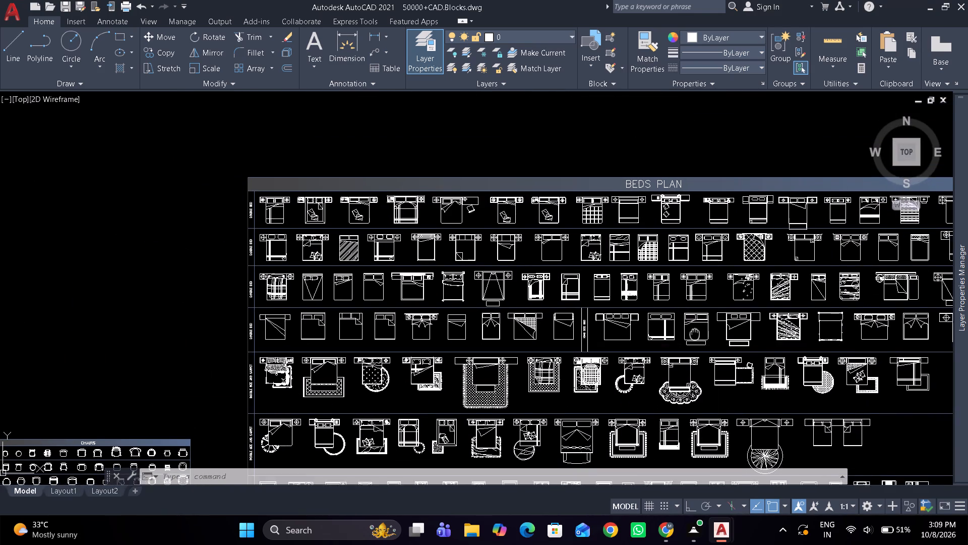
middle_click_drag(687, 331, 561, 302)
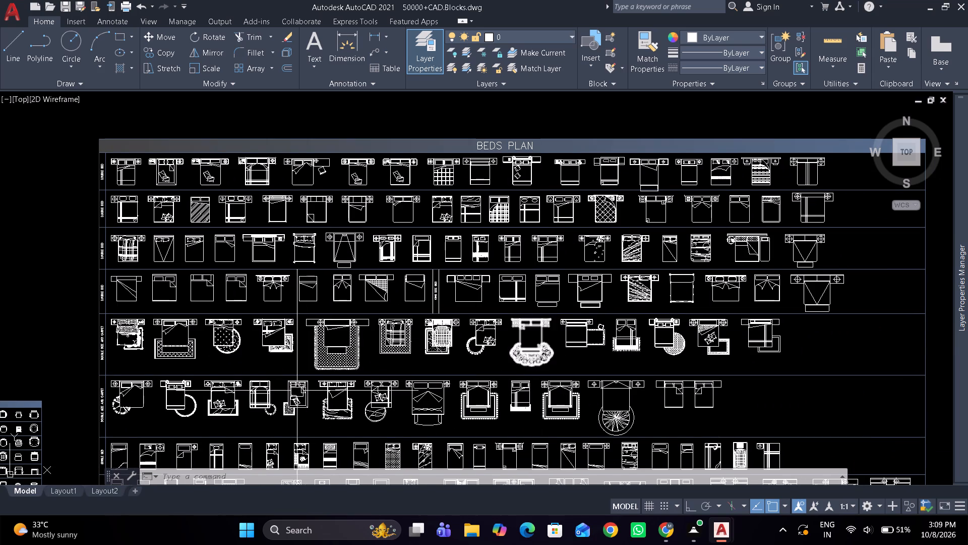
middle_click_drag(290, 391, 337, 304)
middle_click_drag(238, 223, 248, 289)
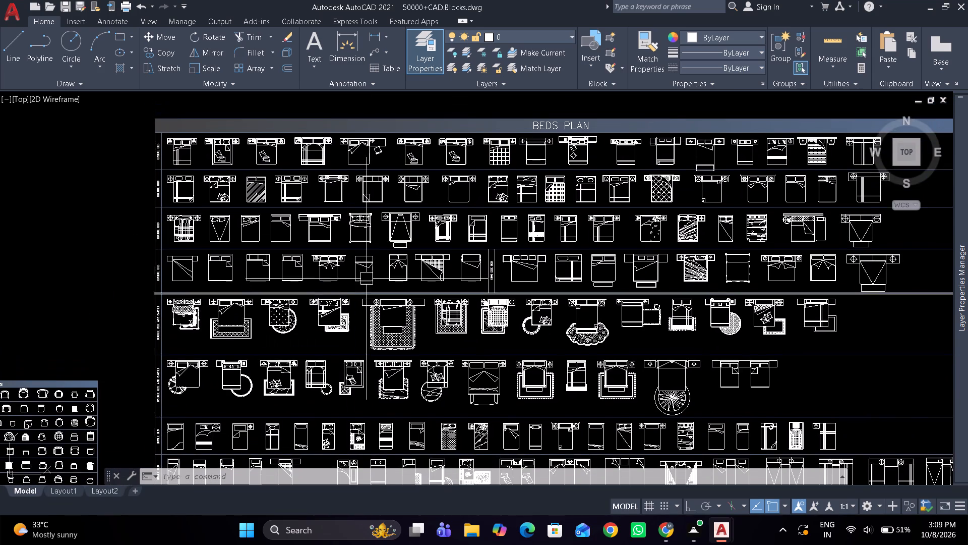
scroll(367, 279, "up", 2)
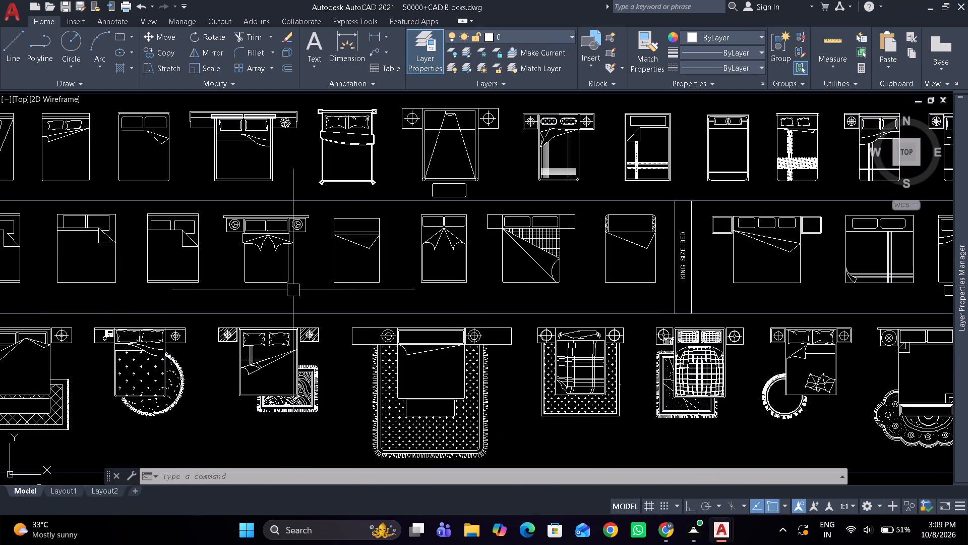
middle_click_drag(288, 290, 475, 324)
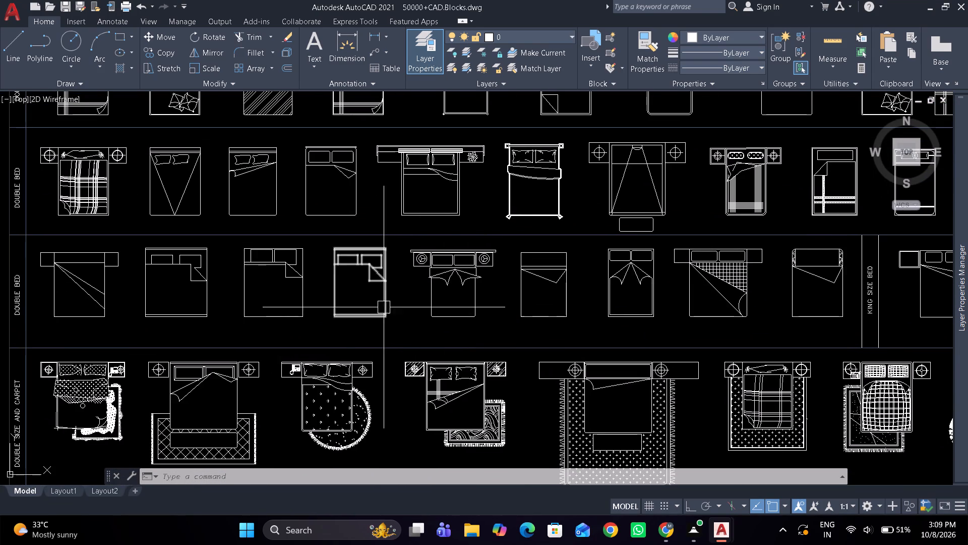
Copy the second bed in the lowest DOUBLE BED row and paste it into 16.dwg beside the floor plan.
left_click(177, 256)
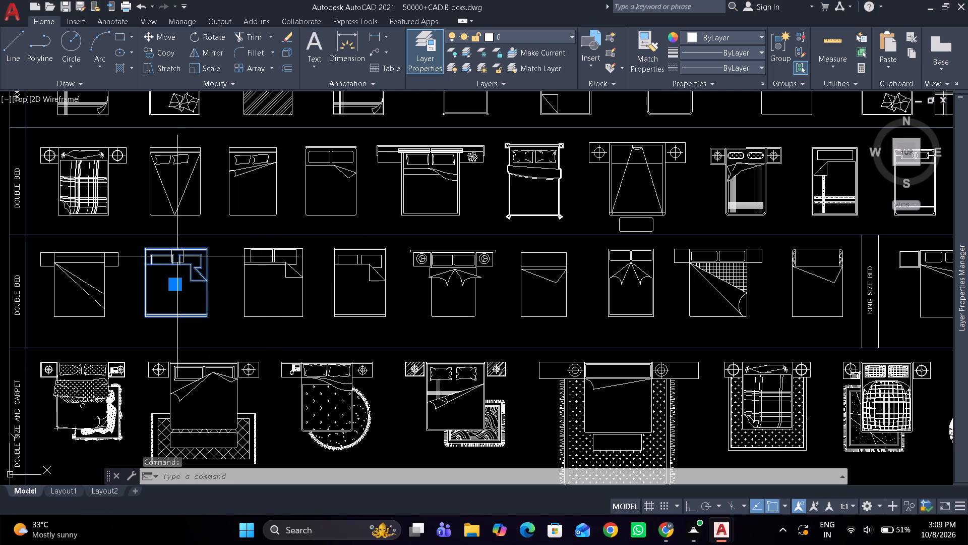
key("ctrl+c")
key("alt+Tab")
key("alt+Tab")
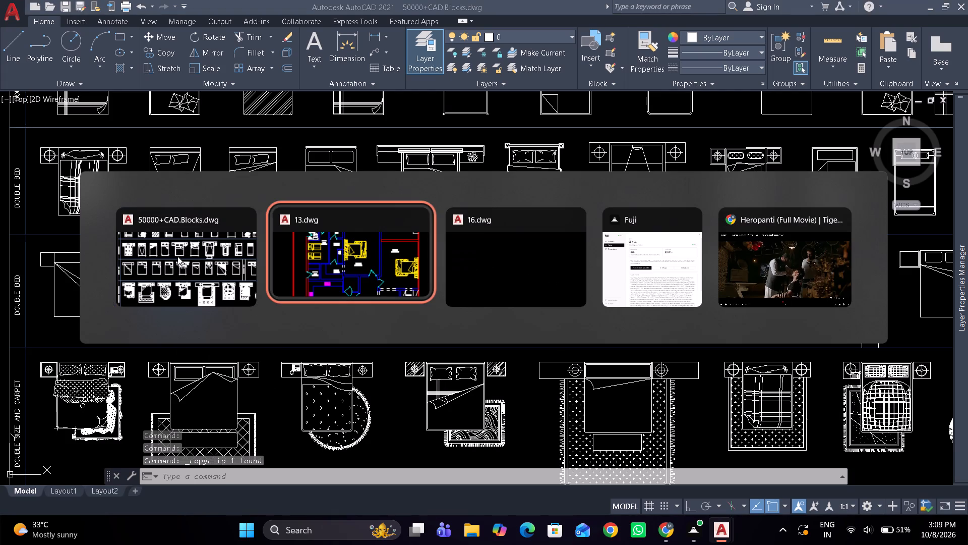
key("alt+Tab")
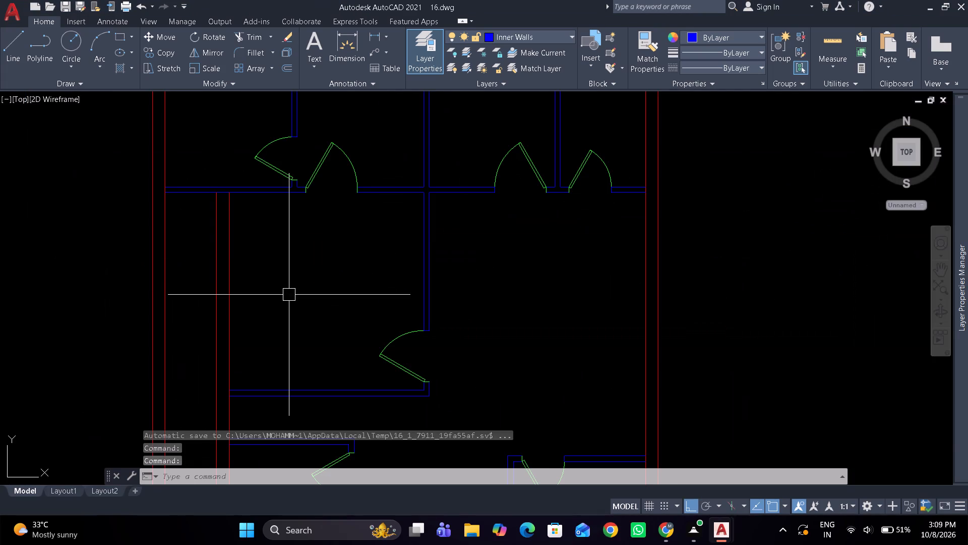
key("ctrl+v")
scroll(299, 304, "down", 4)
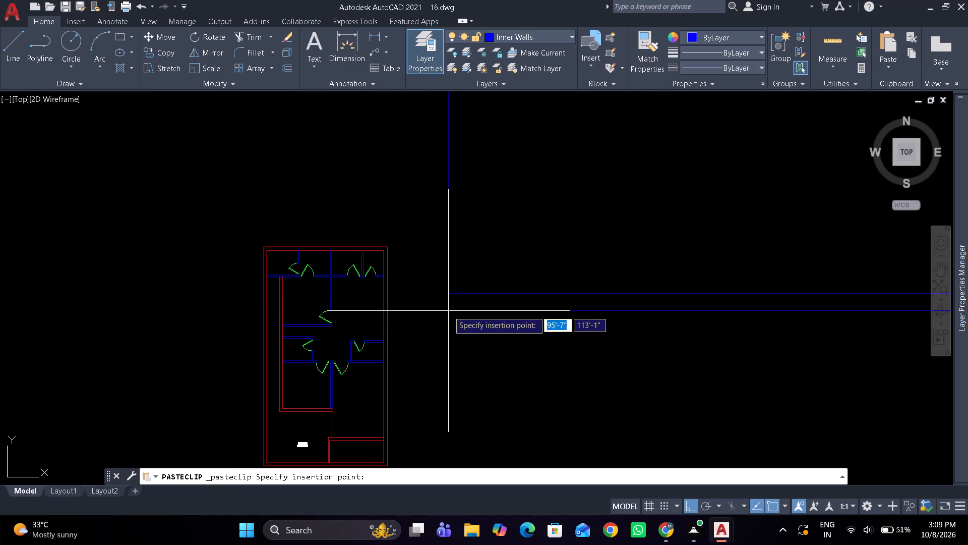
left_click(448, 311)
Rotate the pasted bed block to 270° with Ortho on.
left_click(450, 306)
scroll(441, 334, "down", 5)
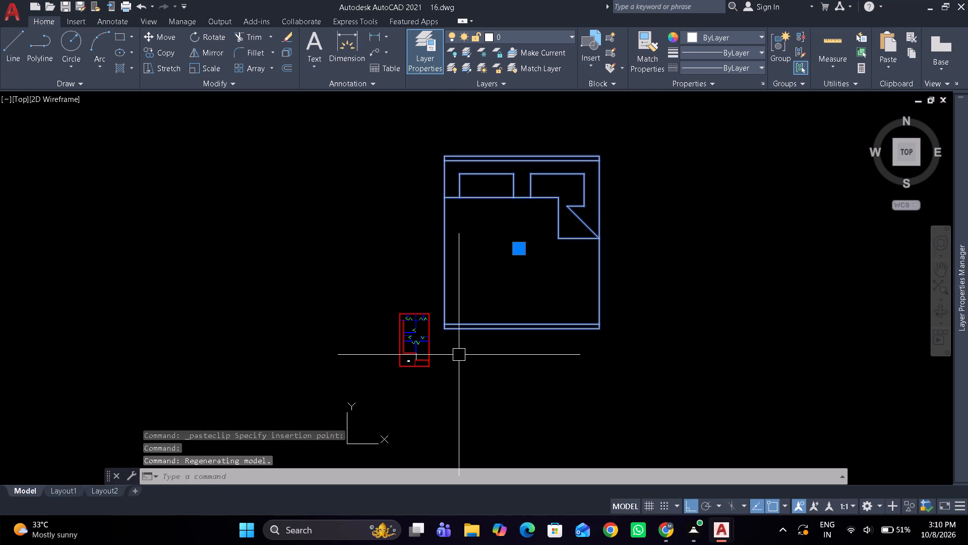
key("r")
key("o")
key("space")
left_click_drag(485, 258, 487, 277)
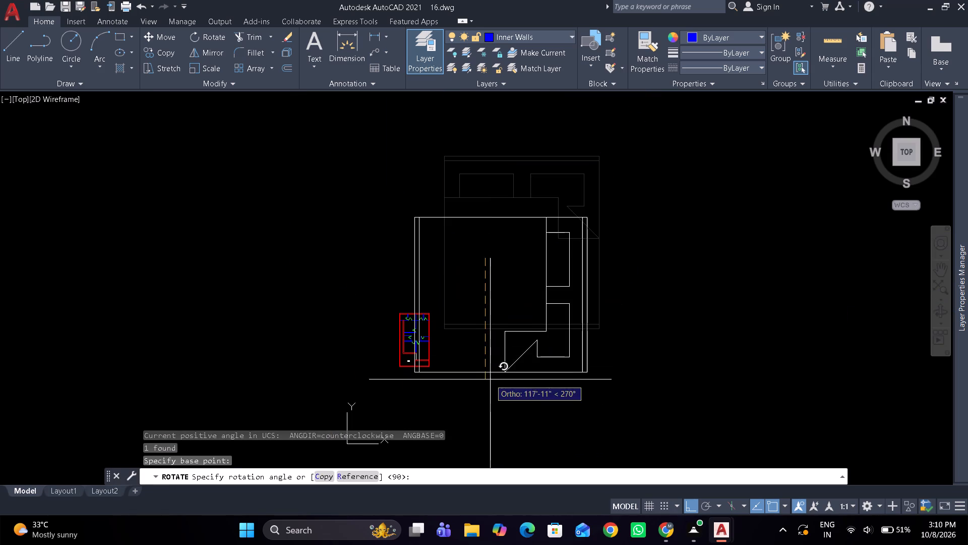
left_click(490, 379)
Assign the rotated bed block to the Furniture layer.
left_click(489, 372)
left_click(543, 40)
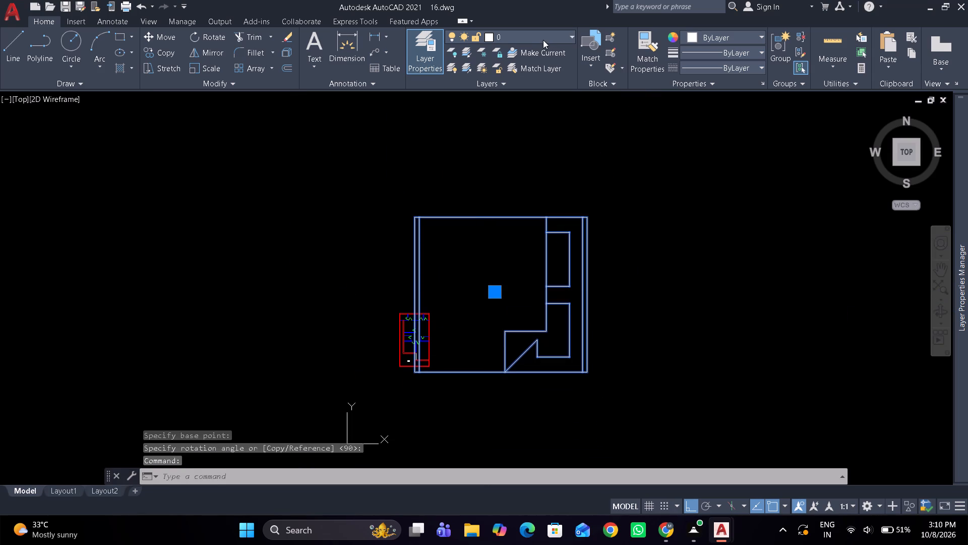
left_click(533, 96)
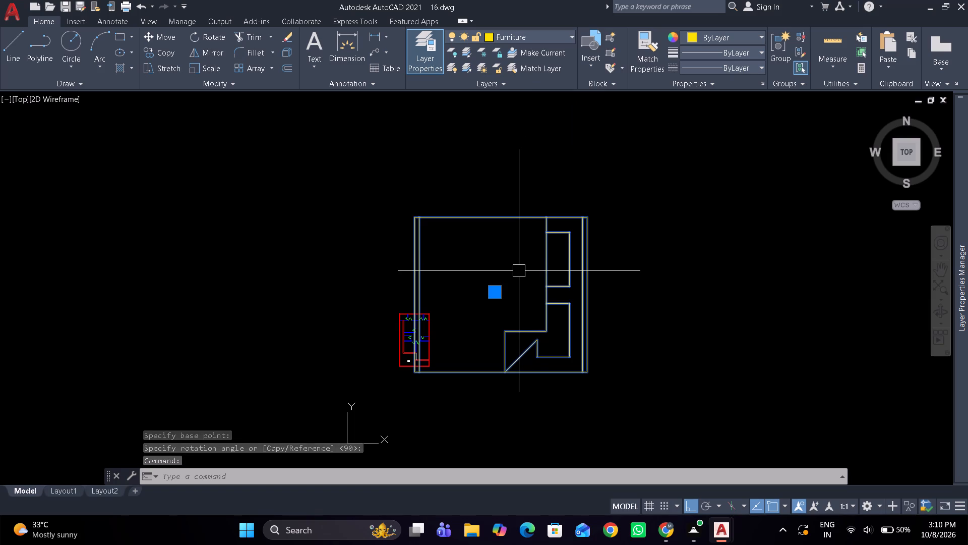
Scale the bed block down so that it fits among the rooms of the floor plan.
key("s")
key("c")
key("space")
scroll(446, 280, "up", 2)
scroll(355, 419, "up", 2)
middle_click_drag(356, 378, 369, 269)
scroll(361, 343, "up", 2)
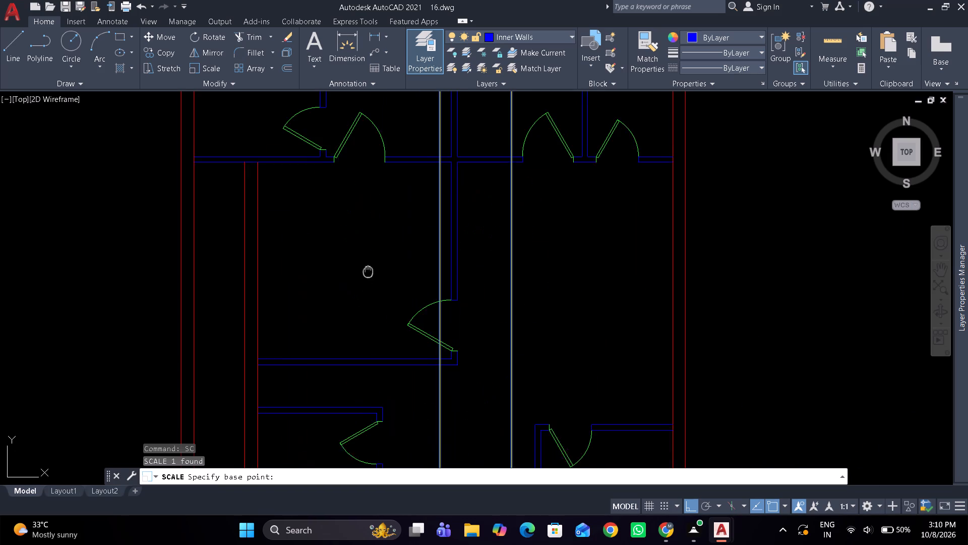
middle_click_drag(369, 269, 370, 268)
left_click(438, 235)
left_click(422, 242)
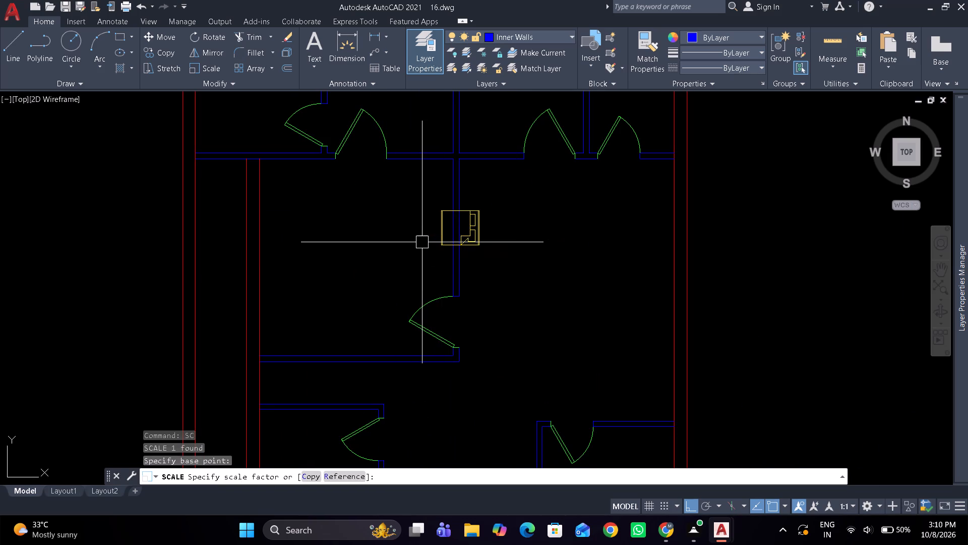
Move the reduced bed block off the inner wall into the room on its west side.
scroll(422, 242, "up", 1)
left_click(456, 219)
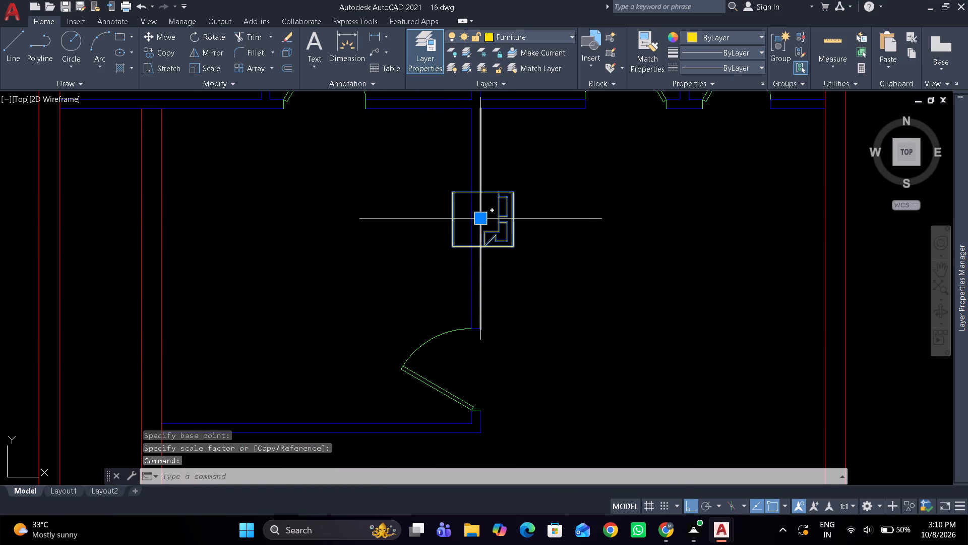
left_click_drag(483, 220, 461, 223)
left_click(300, 235)
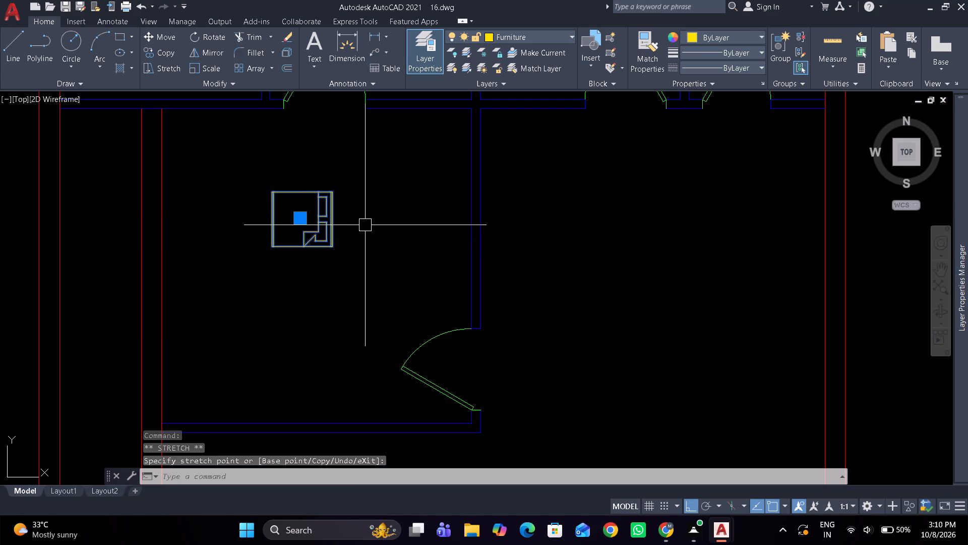
Scale the bed block up inside the room until it is about 6' wide, using its west side as base.
type("sc")
key("space")
scroll(254, 229, "up", 1)
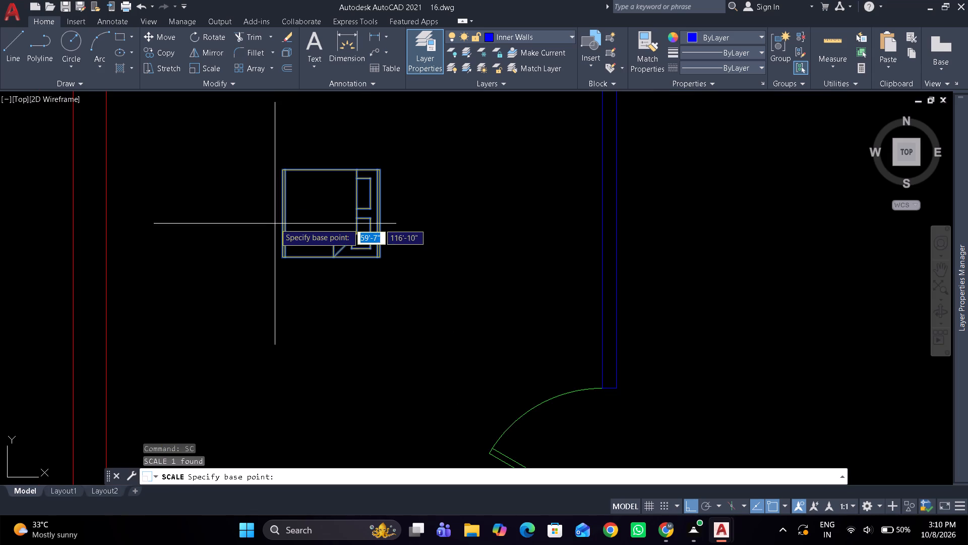
left_click(277, 219)
scroll(208, 270, "down", 2)
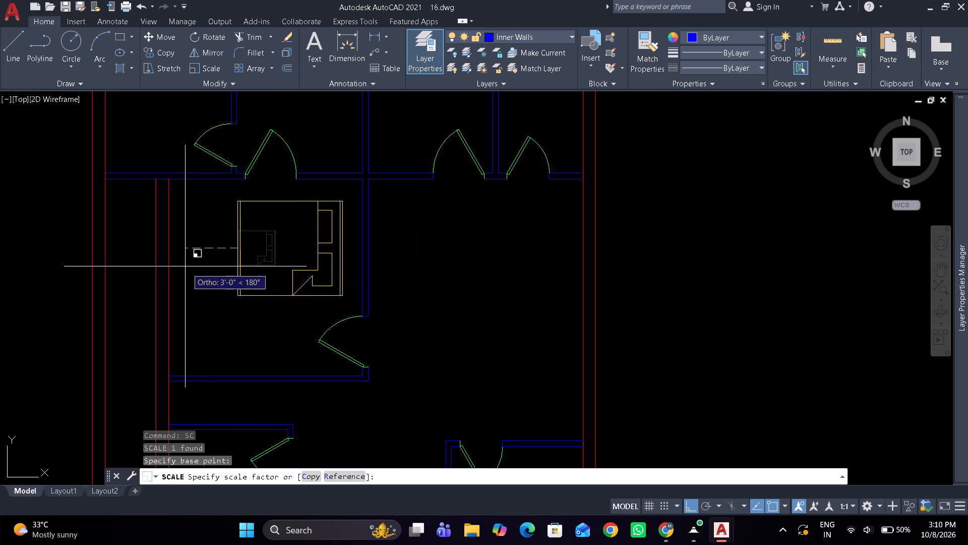
left_click(180, 263)
Check the width of the scaled bed along its foot edge with a dimension preview.
scroll(317, 243, "up", 1)
type("dim")
key("space")
scroll(212, 254, "up", 1)
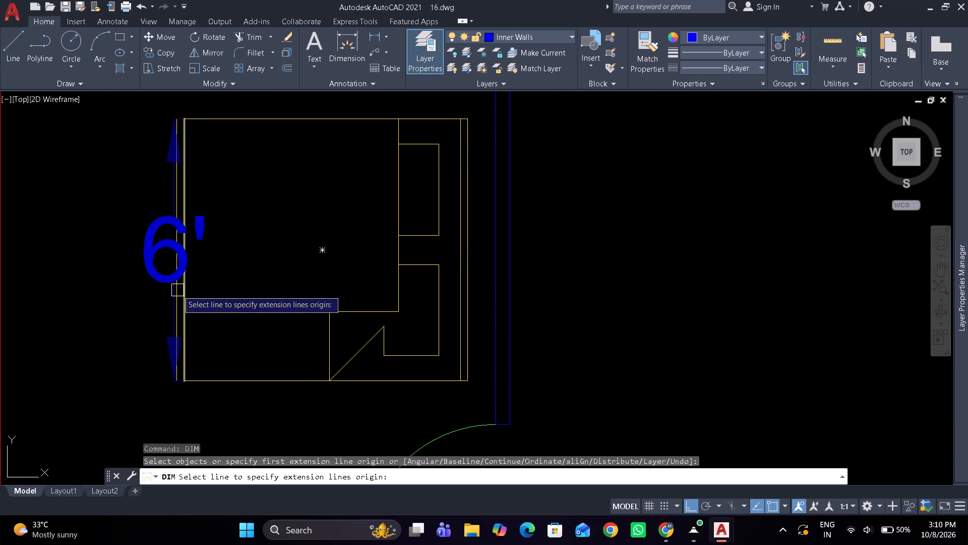
key("Escape")
Move the bed so the midpoint of its headboard edge sits against the room's east inner wall.
left_click(398, 250)
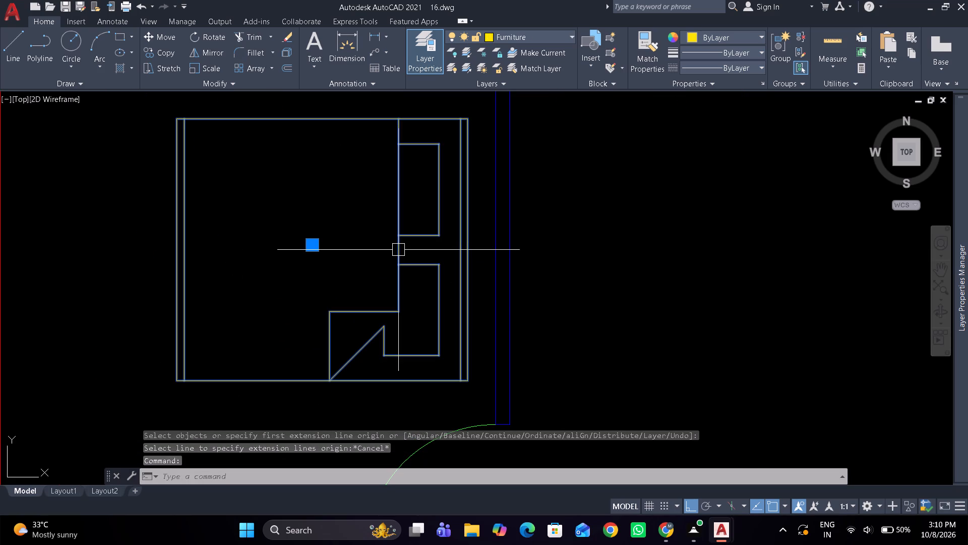
key("m")
key("space")
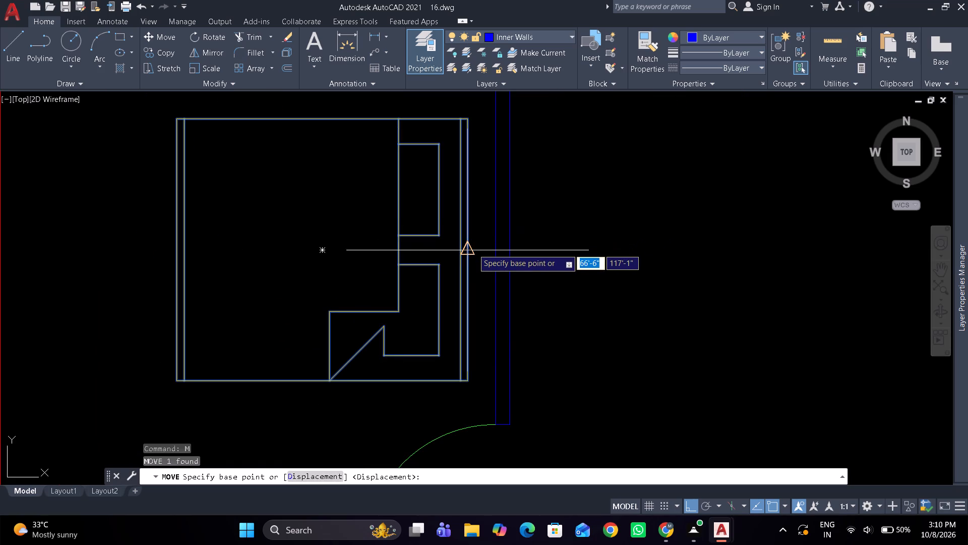
left_click(473, 249)
left_click(492, 244)
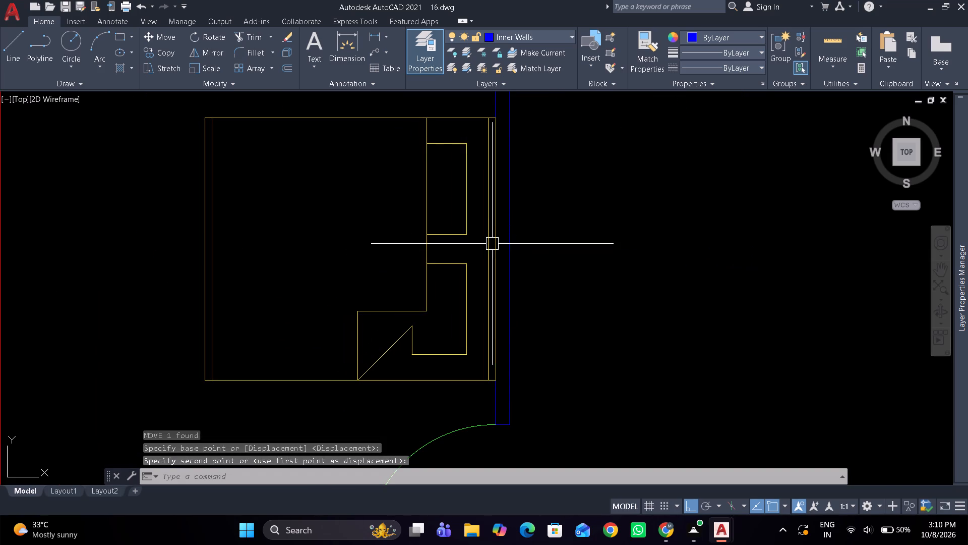
Nudge the bed slightly south along the east wall, away from the door at the top of the room.
scroll(483, 184, "down", 3)
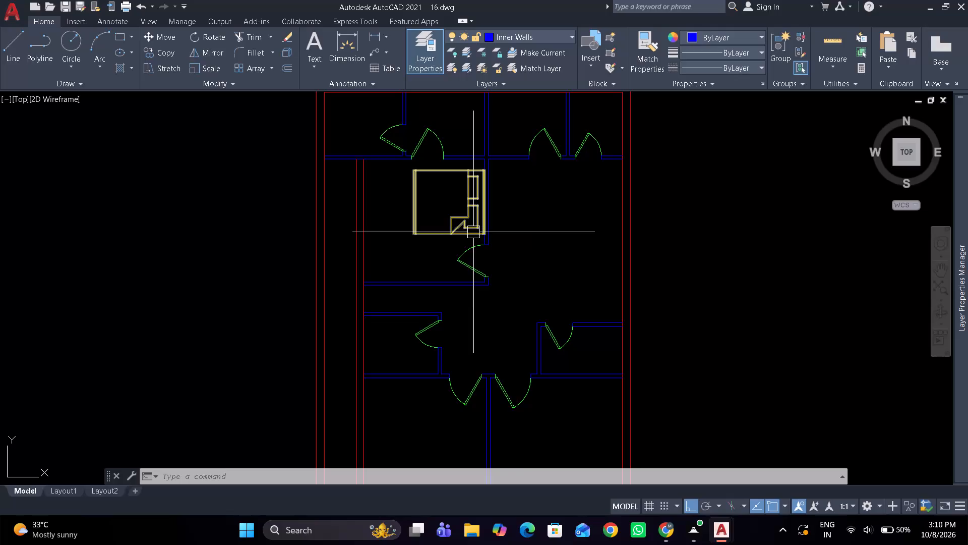
scroll(443, 157, "up", 1)
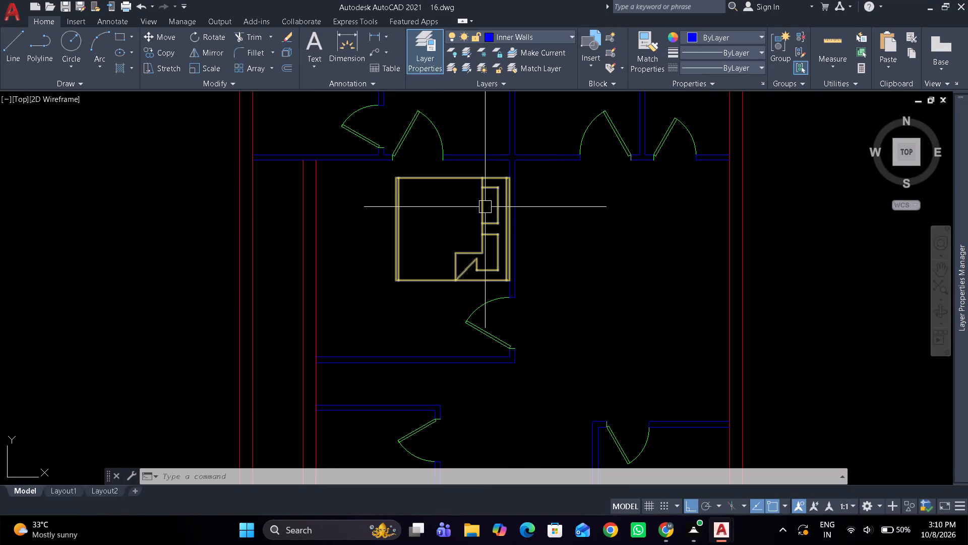
left_click(486, 208)
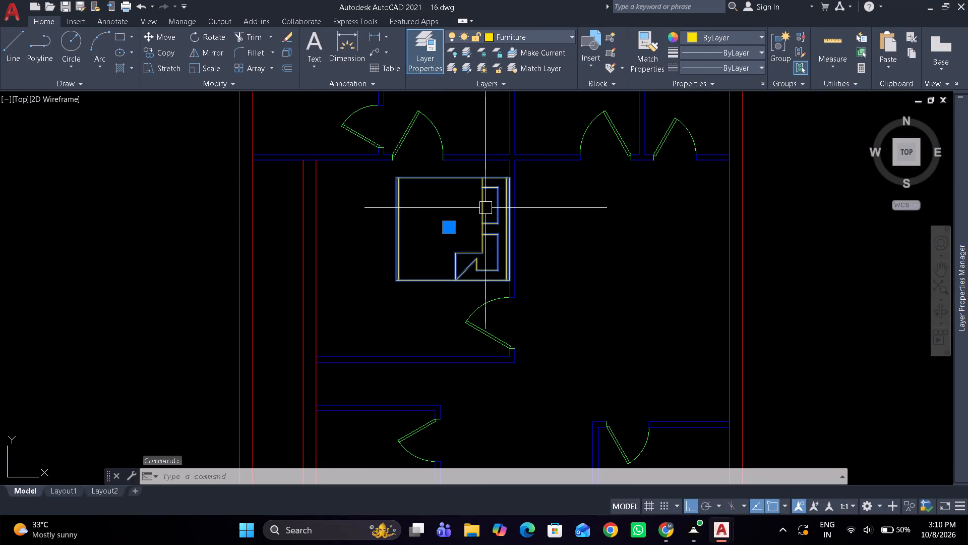
key("ctrl+Down")
key("ctrl+Down")
key("ctrl+Down")
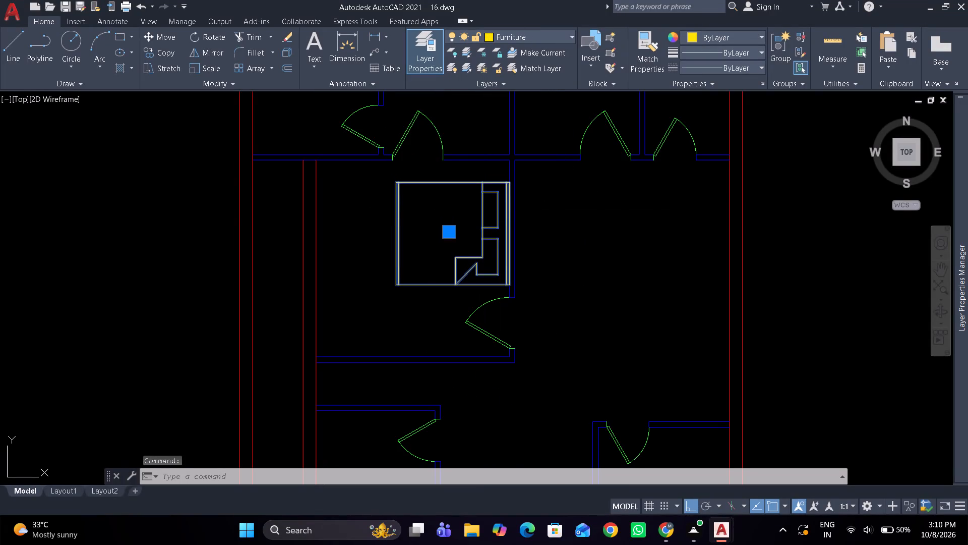
key("ctrl+Down")
key("ctrl+Down")
key("ctrl+Down")
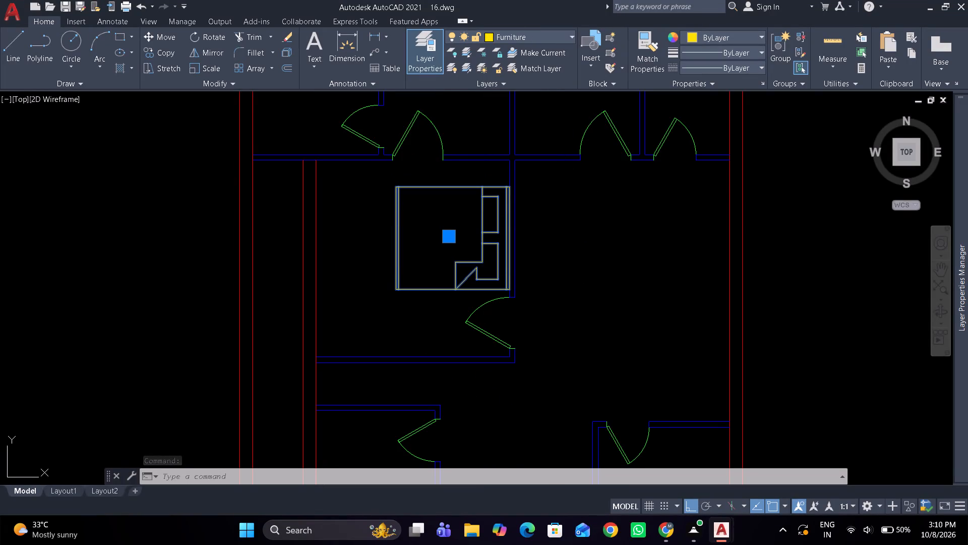
key("Escape")
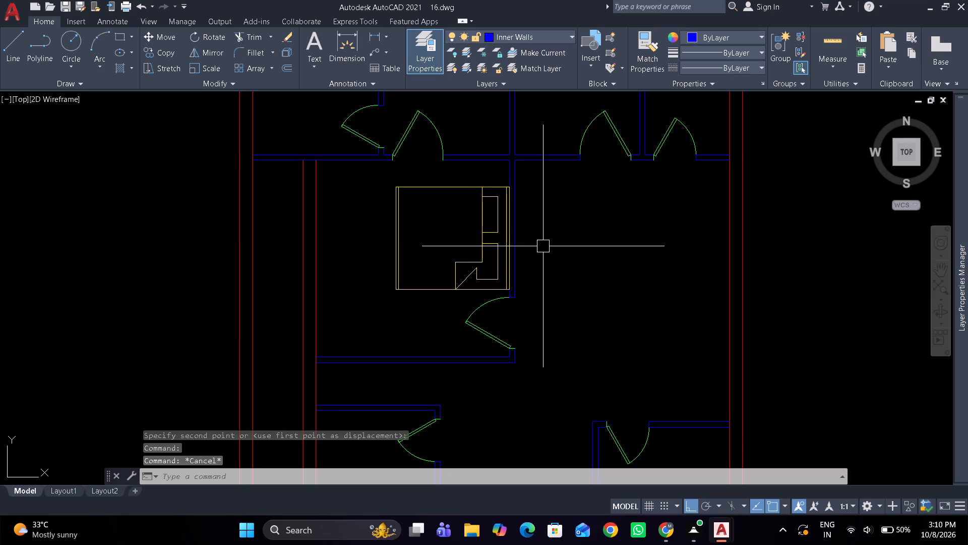
Switch to 13.dwg and examine how furniture is arranged in its dining, lobby and drawing rooms.
key("alt+Tab")
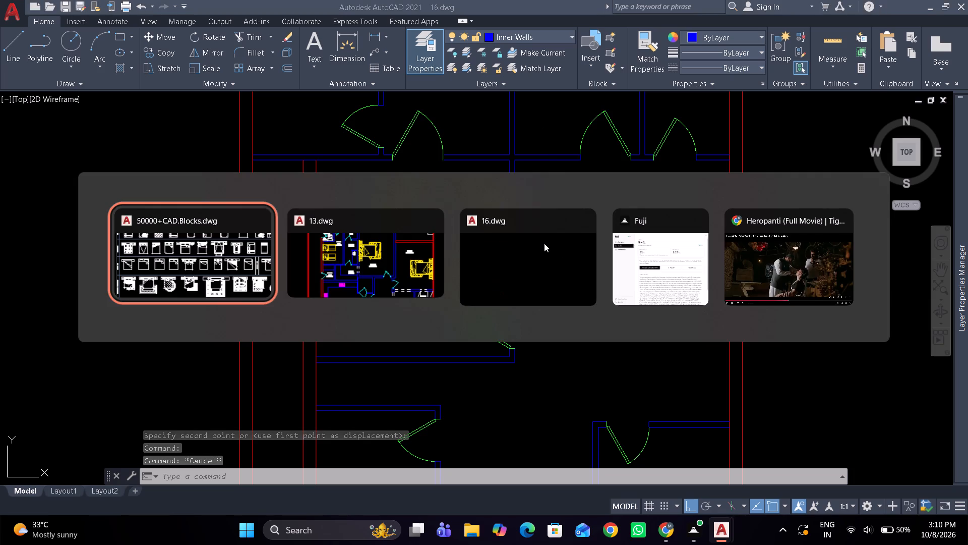
key("alt+Tab")
scroll(525, 240, "down", 3)
middle_click_drag(517, 232, 489, 205)
scroll(477, 286, "down", 1)
middle_click_drag(487, 370, 419, 242)
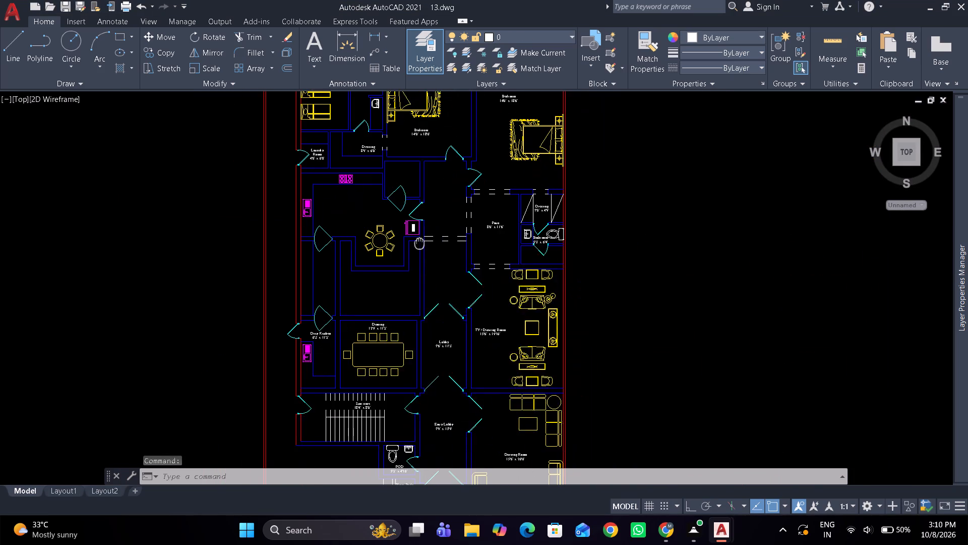
middle_click_drag(424, 314, 409, 237)
middle_click_drag(433, 316, 410, 224)
middle_click_drag(408, 233, 425, 285)
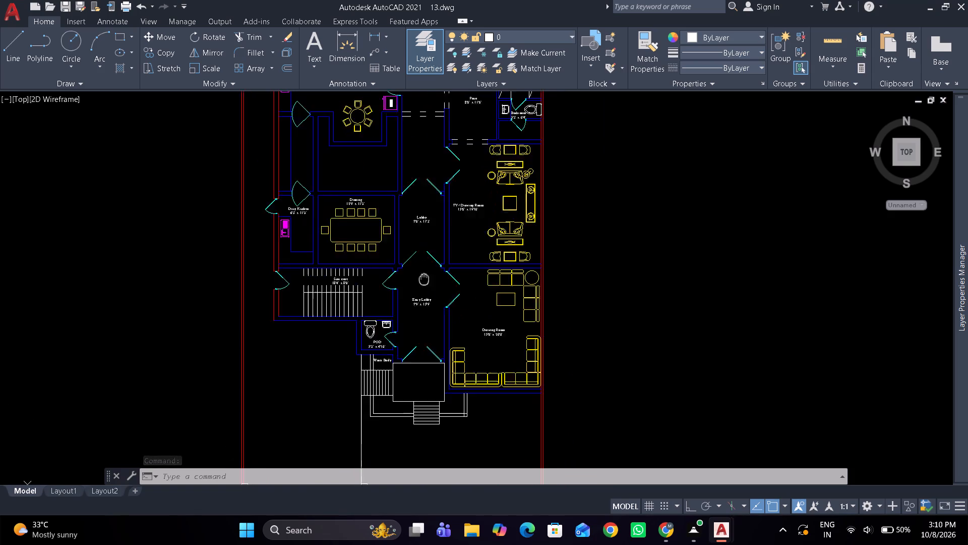
middle_click_drag(425, 285, 433, 324)
Switch to 50000+CAD.Blocks.dwg and look through its furniture sheets for the dining table plans.
key("alt+Tab")
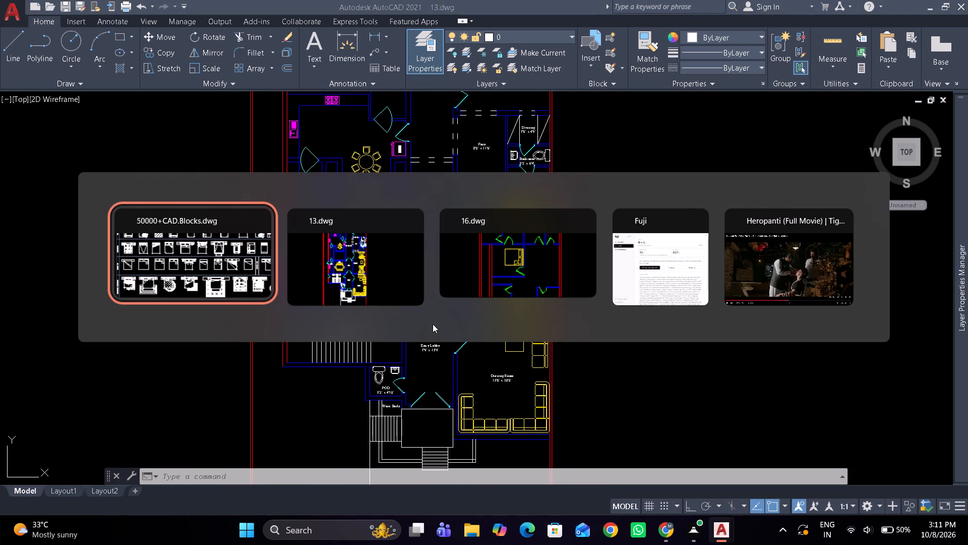
scroll(385, 259, "down", 1)
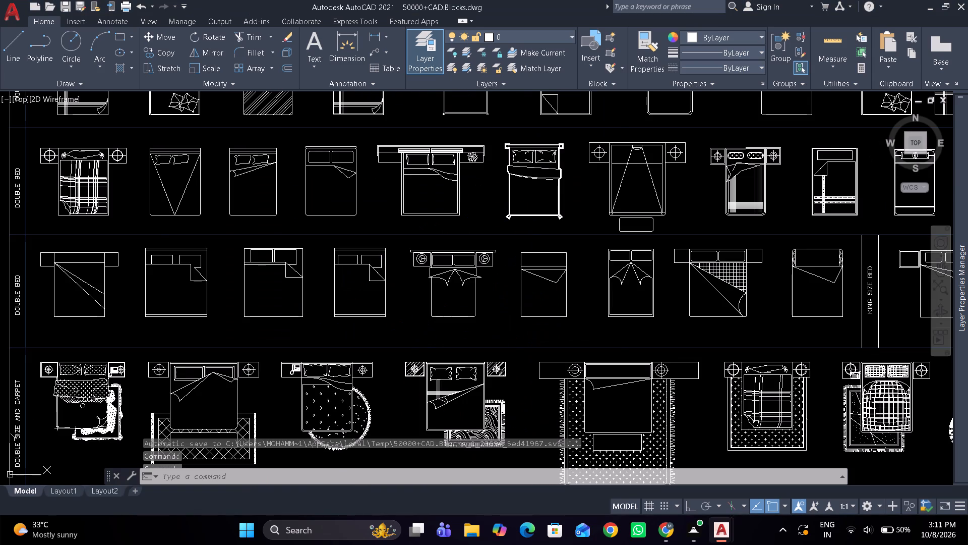
scroll(385, 255, "down", 1)
middle_click_drag(385, 253, 540, 174)
middle_click_drag(278, 294, 585, 248)
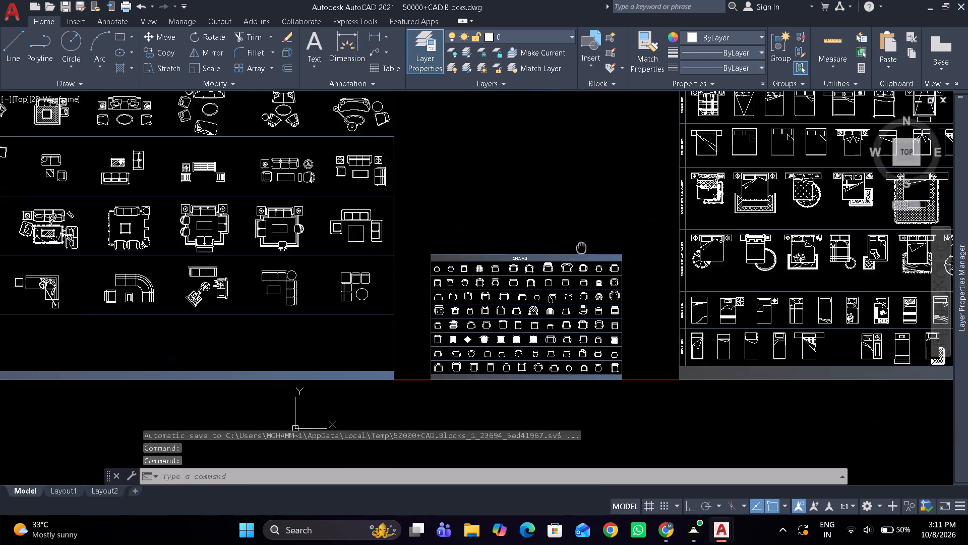
middle_click_drag(328, 251, 603, 296)
middle_click_drag(324, 277, 597, 294)
scroll(219, 280, "down", 1)
middle_click_drag(219, 280, 452, 269)
middle_click_drag(192, 292, 245, 293)
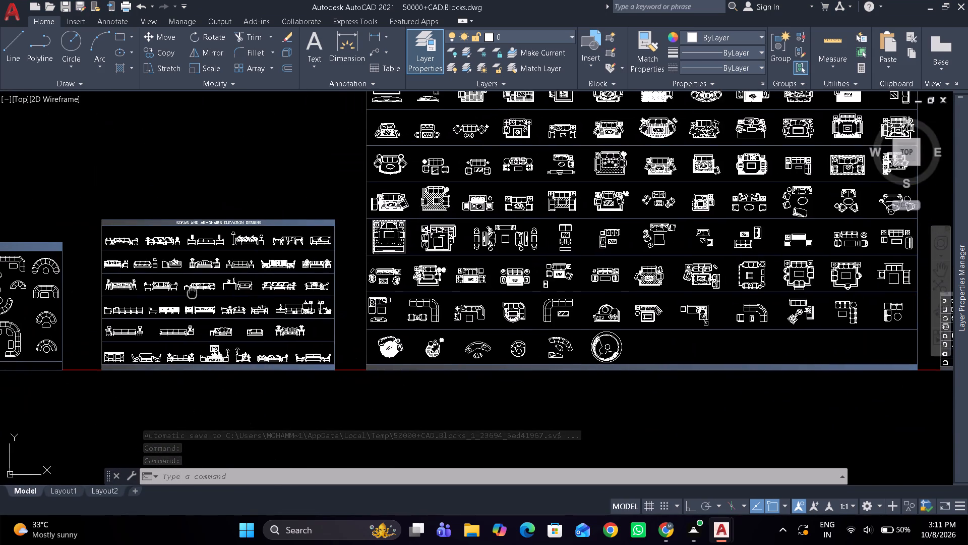
middle_click_drag(245, 293, 625, 284)
middle_click_drag(175, 315, 422, 309)
scroll(291, 291, "up", 1)
middle_click_drag(290, 291, 668, 300)
scroll(398, 286, "down", 1)
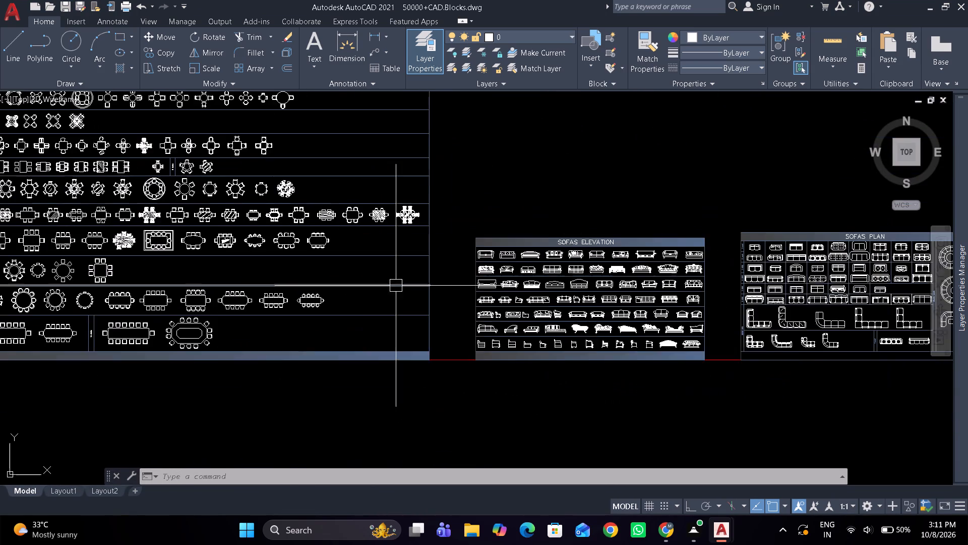
middle_click_drag(396, 286, 471, 299)
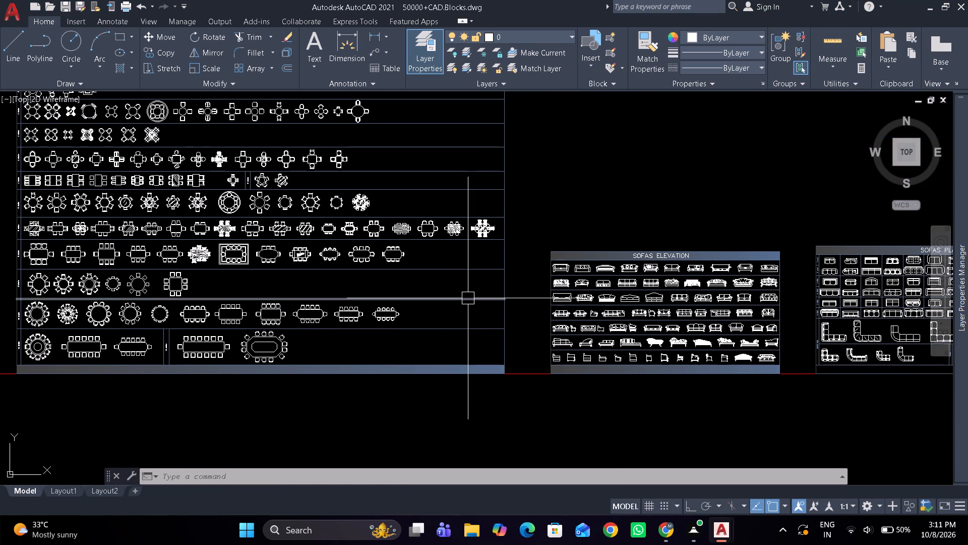
Copy the six-chair dining table with curved table edges and paste it into 16.dwg beside the floor plan.
scroll(355, 228, "up", 4)
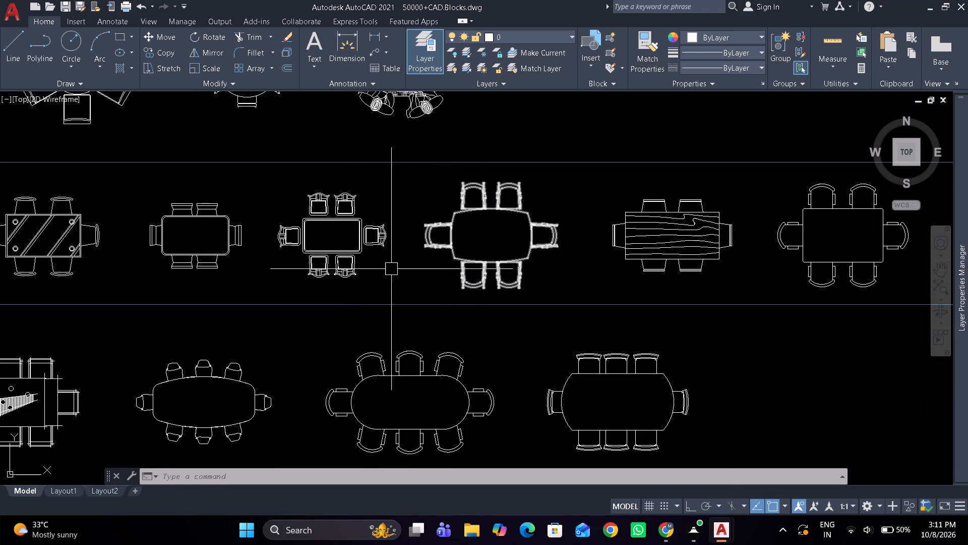
left_click(526, 199)
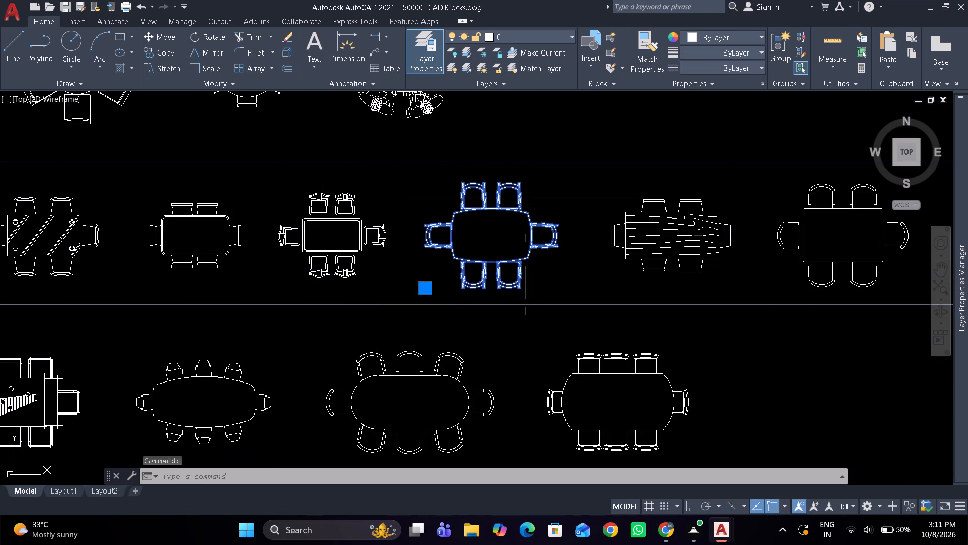
key("ctrl+c")
key("alt+Tab")
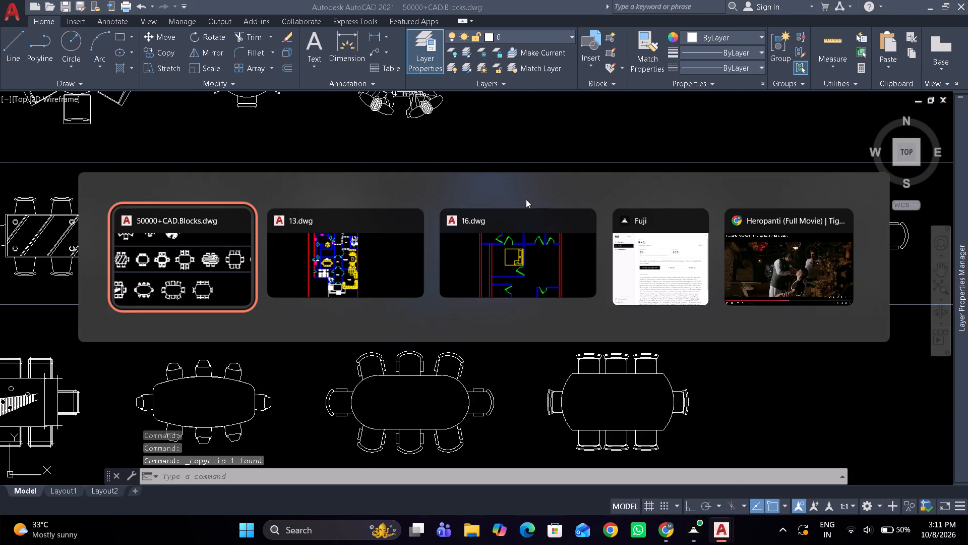
key("alt+Tab")
key("alt+Tab")
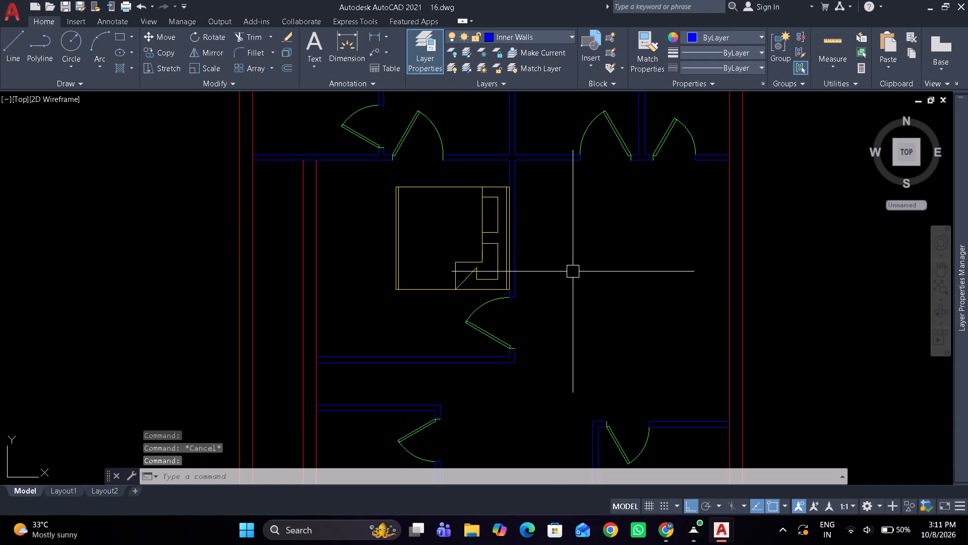
key("ctrl+v")
scroll(574, 295, "down", 3)
middle_click_drag(574, 295, 469, 324)
scroll(466, 326, "down", 1)
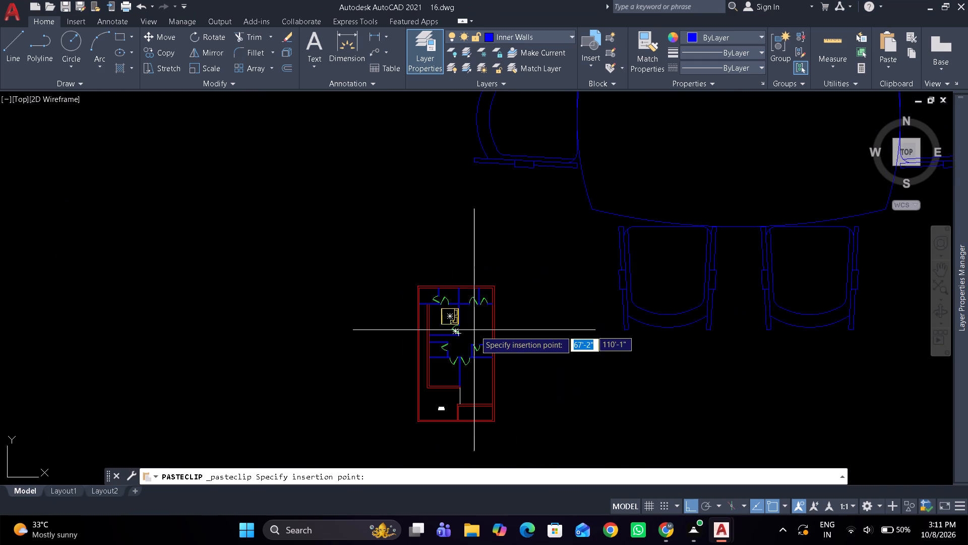
left_click_drag(535, 362, 555, 343)
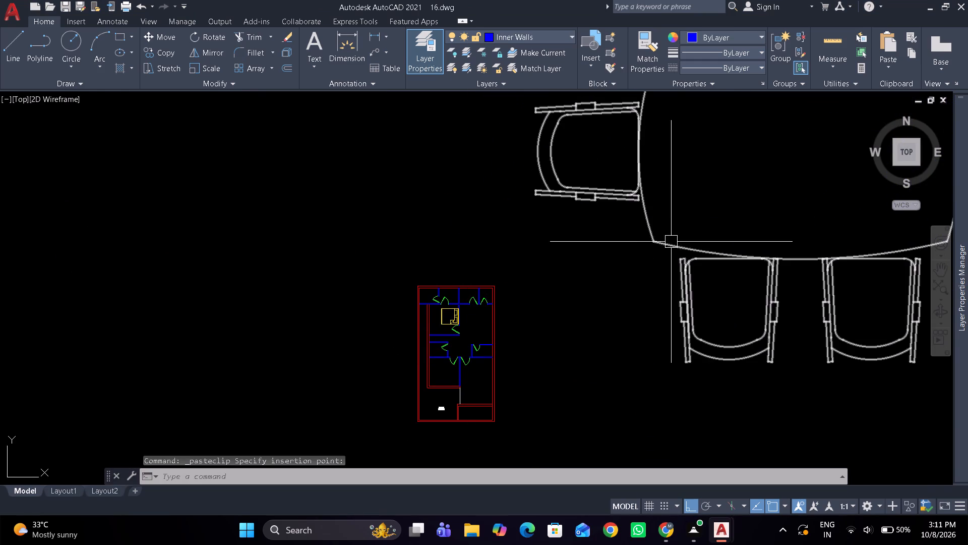
Rotate the pasted dining table block to 270° with Ortho on.
left_click(668, 246)
type("ro")
key("space")
left_click_drag(708, 201, 700, 242)
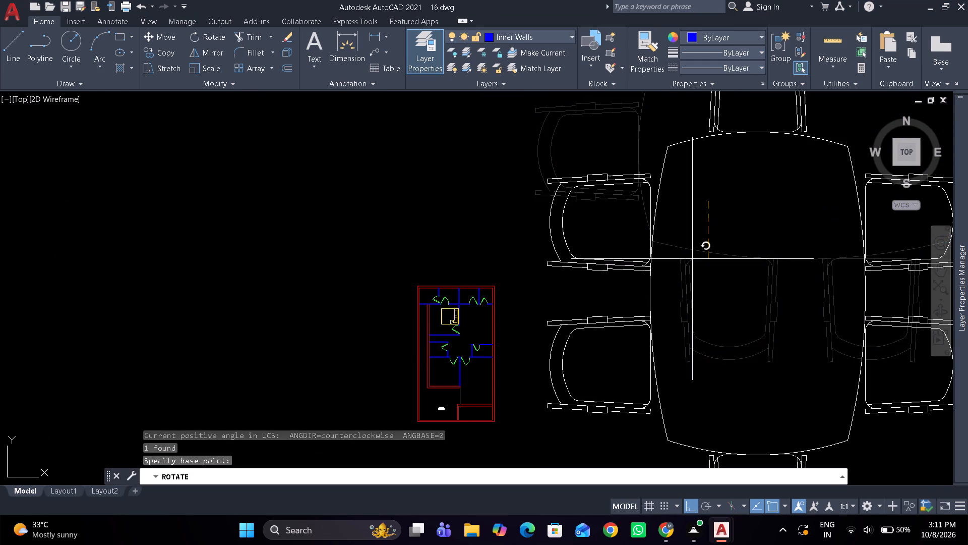
left_click(637, 325)
Assign the rotated dining table block to the Furniture layer.
left_click(649, 292)
left_click(547, 31)
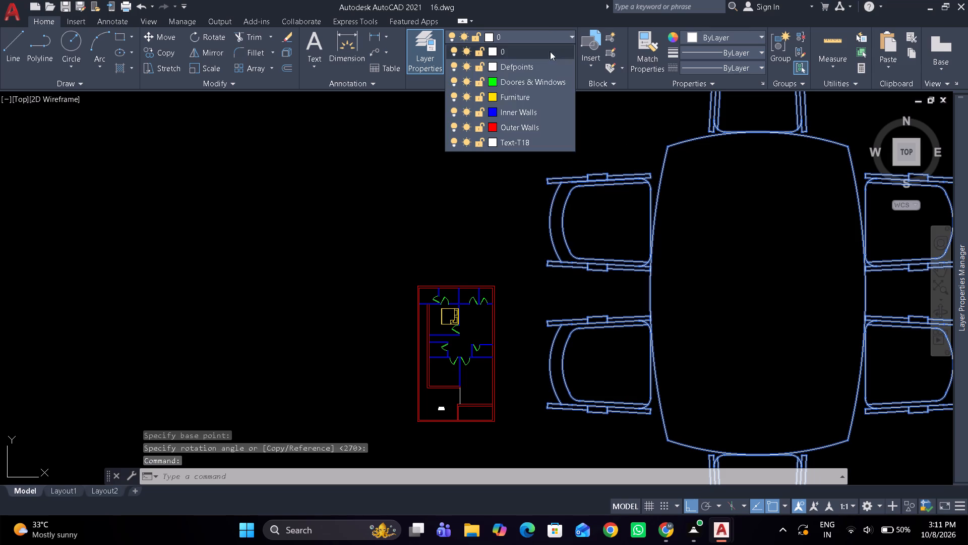
left_click(542, 102)
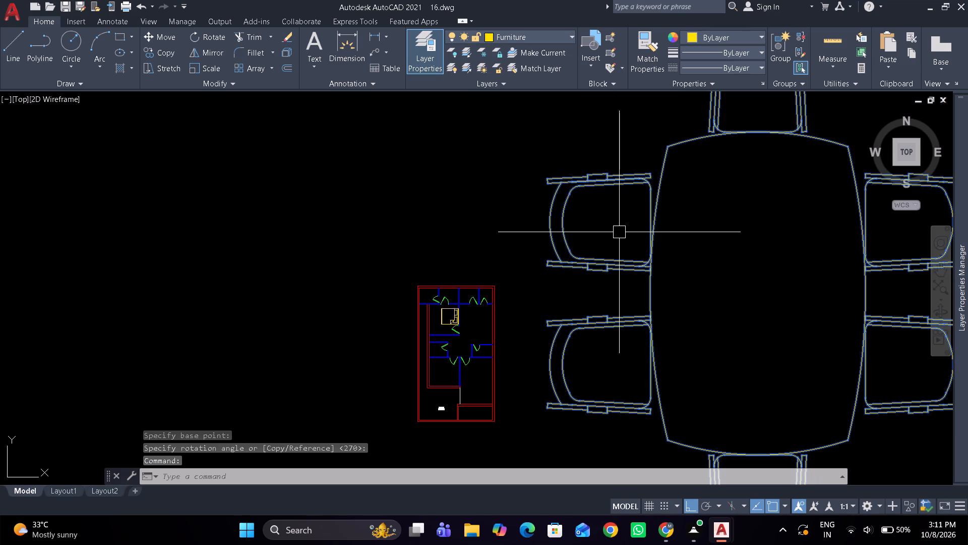
Scale the dining table block down beside the floor plan to suit the size of the rooms.
type("sc")
key("space")
left_click(554, 269)
left_click(548, 287)
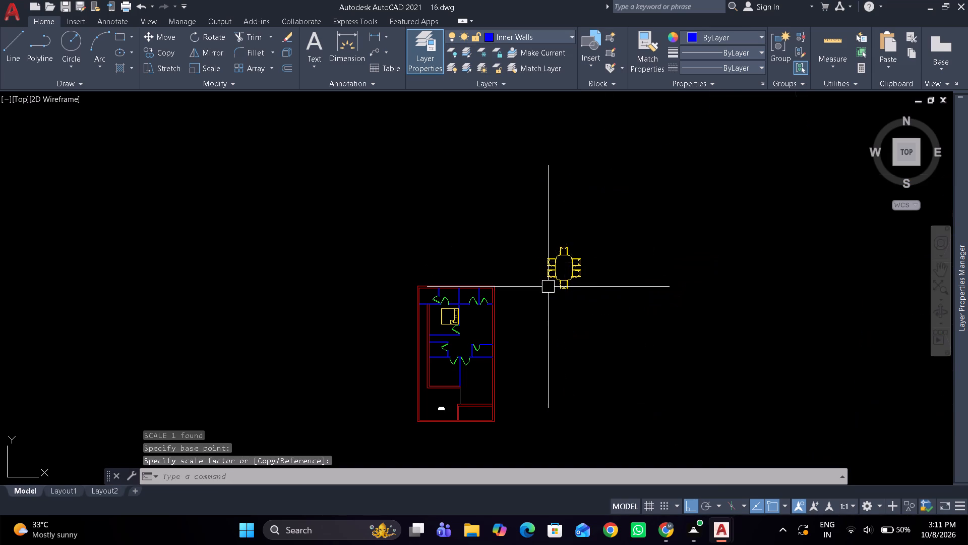
Move the dining table block from beside the plan into the open room next to the furnished bedroom.
left_click(566, 273)
scroll(565, 283, "up", 3)
left_click_drag(615, 207, 452, 340)
middle_click_drag(452, 335, 606, 106)
left_click(574, 159)
left_click(571, 175)
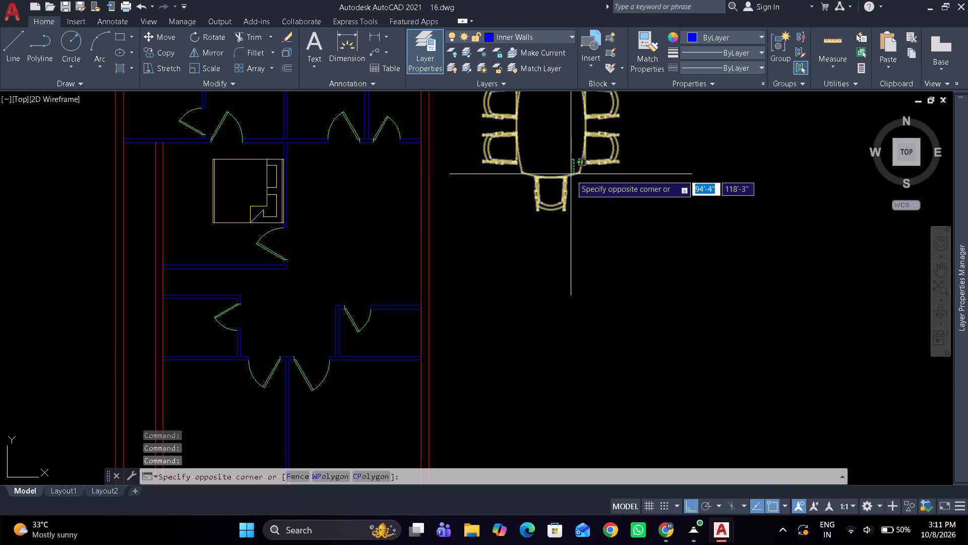
left_click_drag(555, 182, 338, 272)
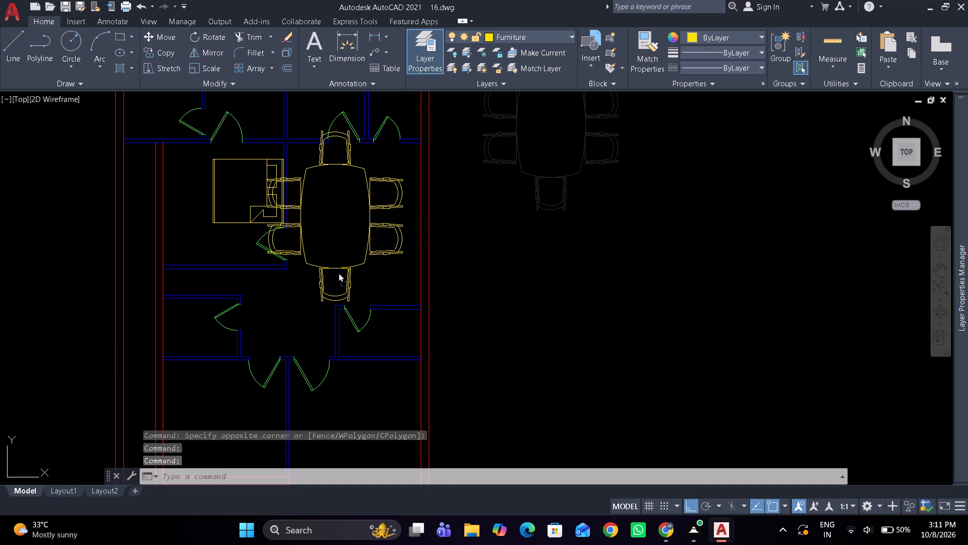
left_click_drag(338, 272, 333, 274)
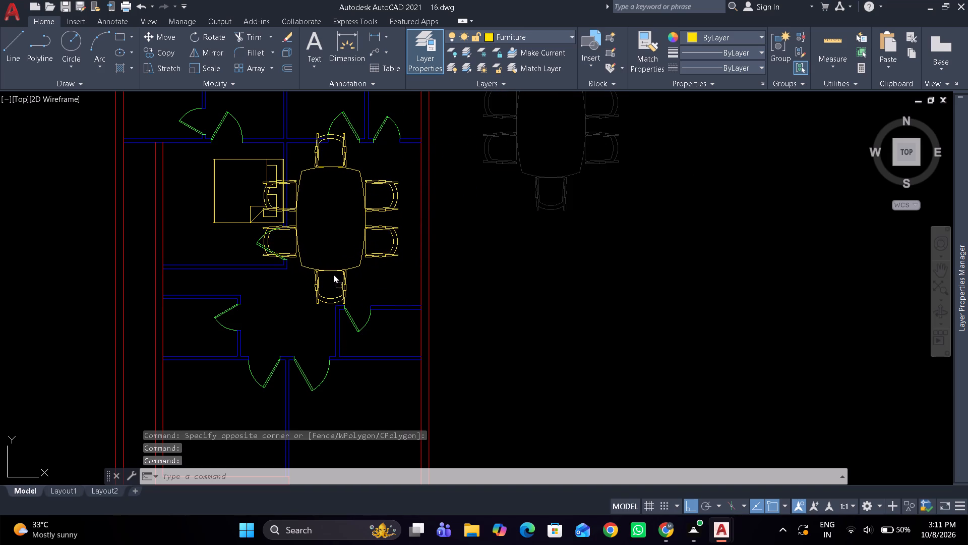
left_click_drag(333, 274, 361, 261)
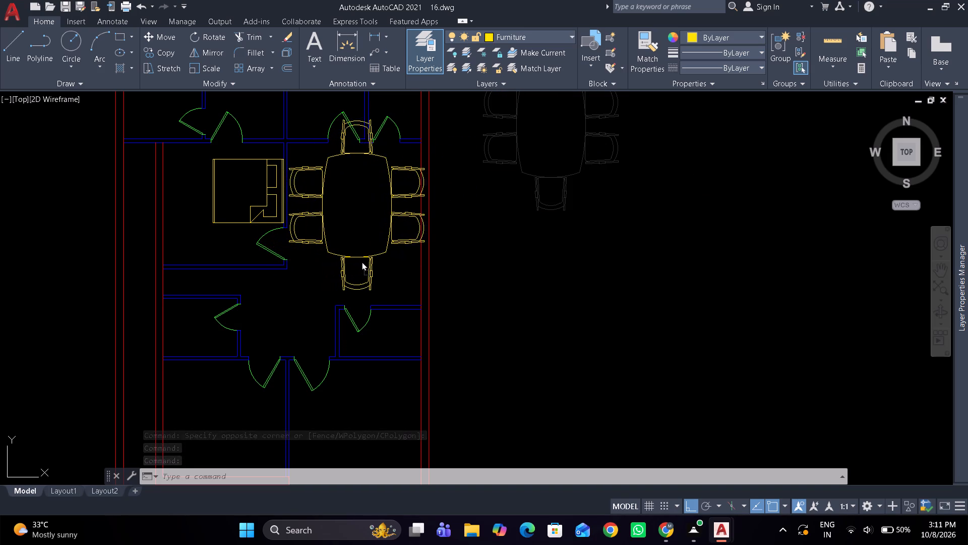
left_click_drag(361, 261, 361, 255)
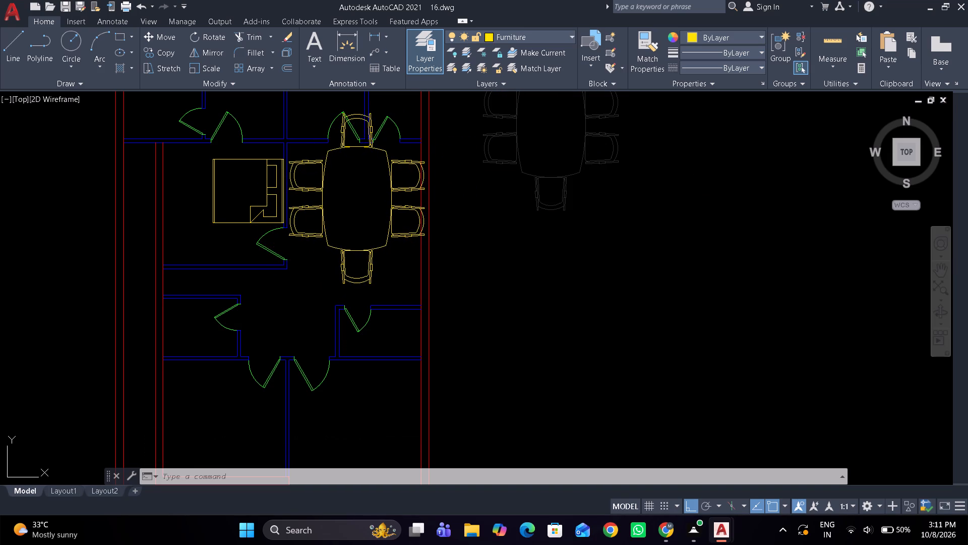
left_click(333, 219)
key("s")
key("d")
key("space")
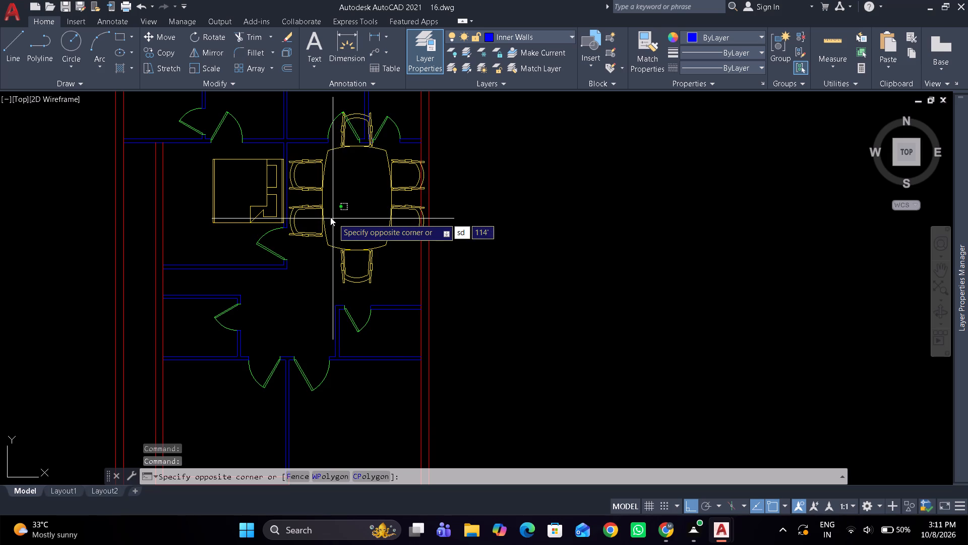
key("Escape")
Scale the dining table block down further so it fits comfortably inside the dining room.
left_click(326, 205)
type("sc")
key("space")
scroll(318, 189, "up", 3)
left_click(234, 98)
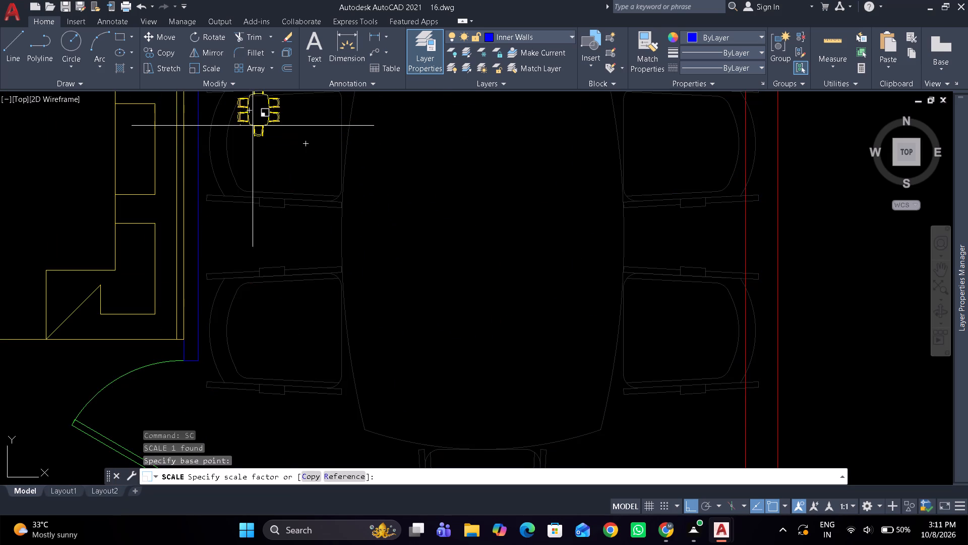
scroll(259, 135, "down", 1)
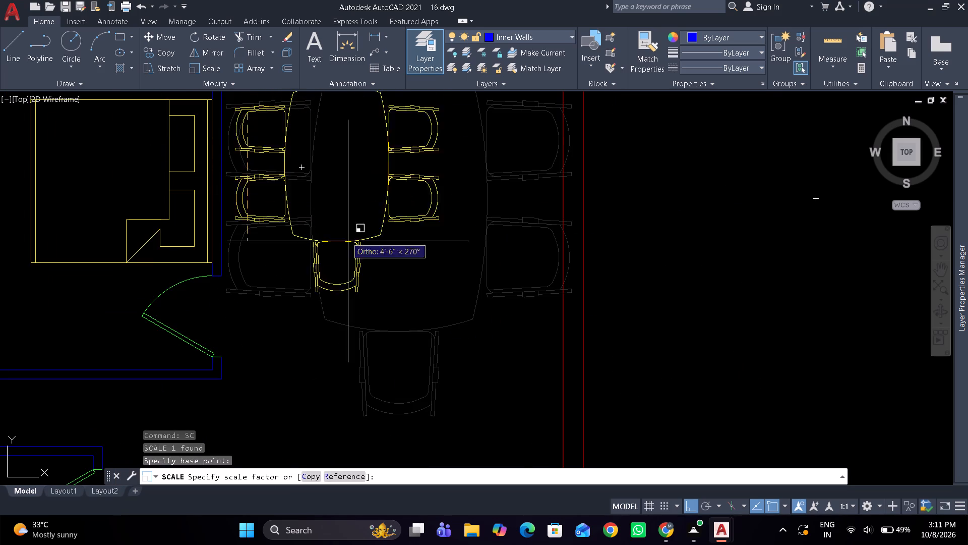
middle_click(364, 283)
scroll(348, 253, "down", 1)
left_click(336, 215)
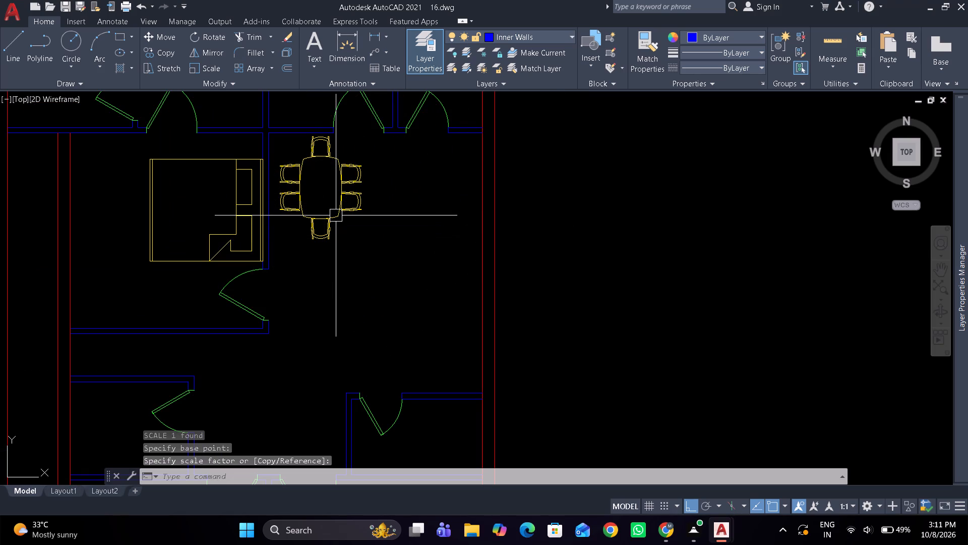
Shift the scaled dining table slightly away from the bedroom wall and the upper doorway.
left_click(336, 215)
left_click_drag(333, 214, 340, 230)
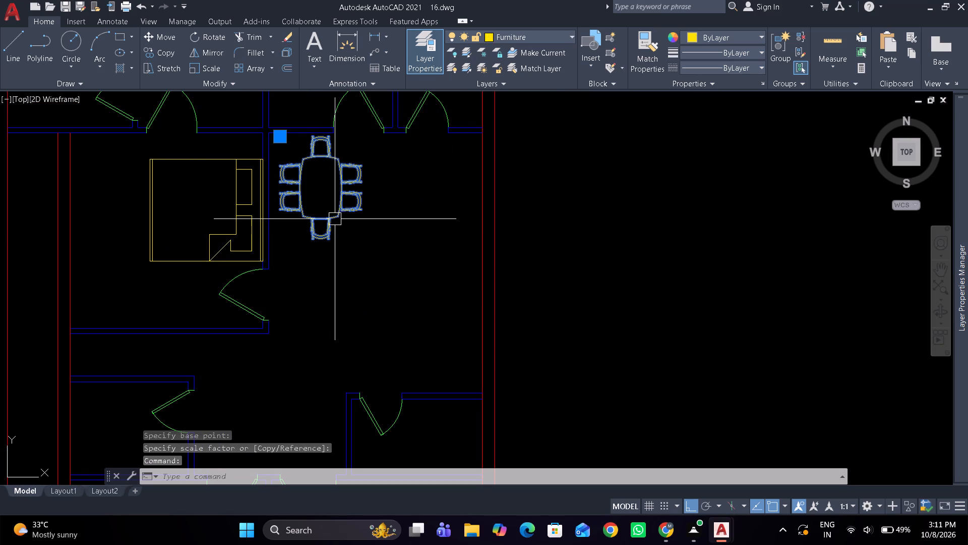
left_click_drag(334, 219, 352, 247)
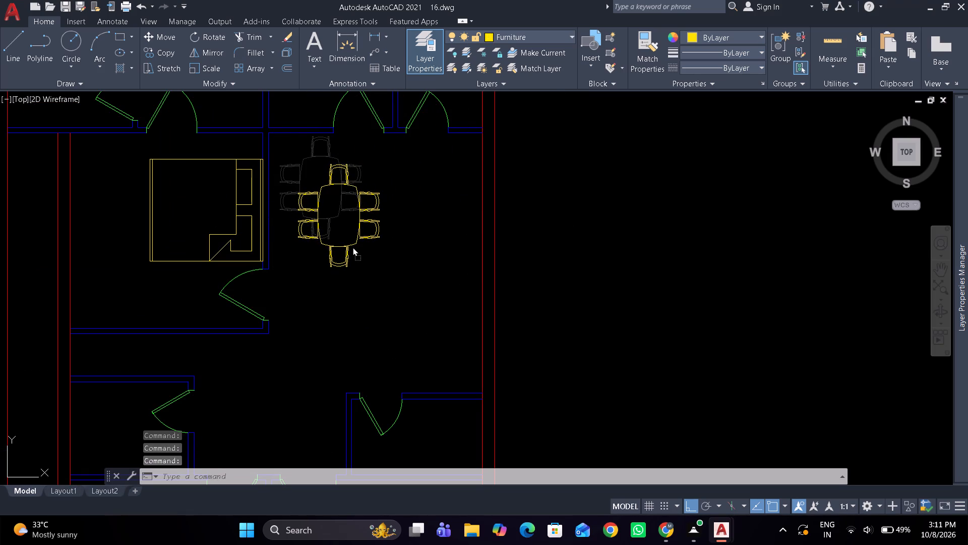
left_click_drag(352, 247, 345, 236)
Offset the inner line of the outer wall facing the dining table by 2' into the room.
key("o")
key("space")
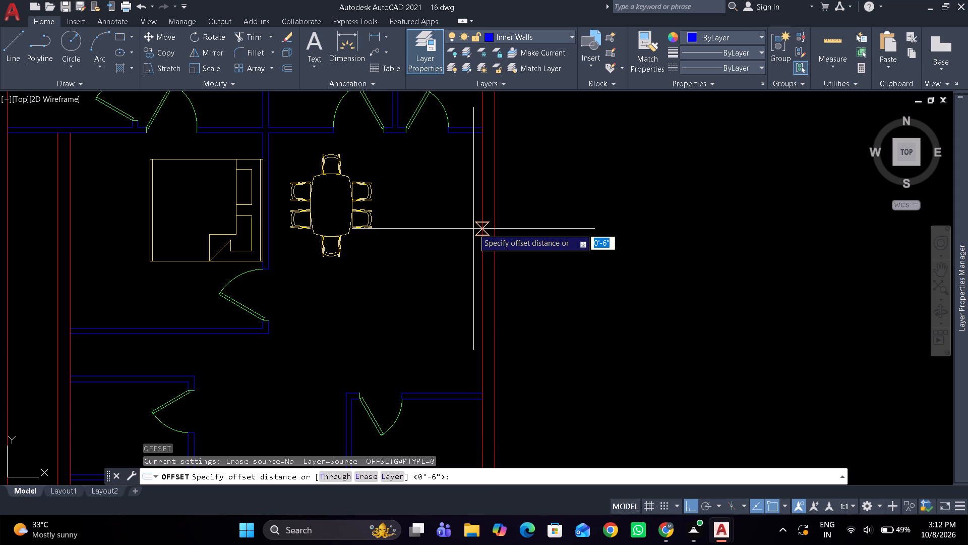
key("2")
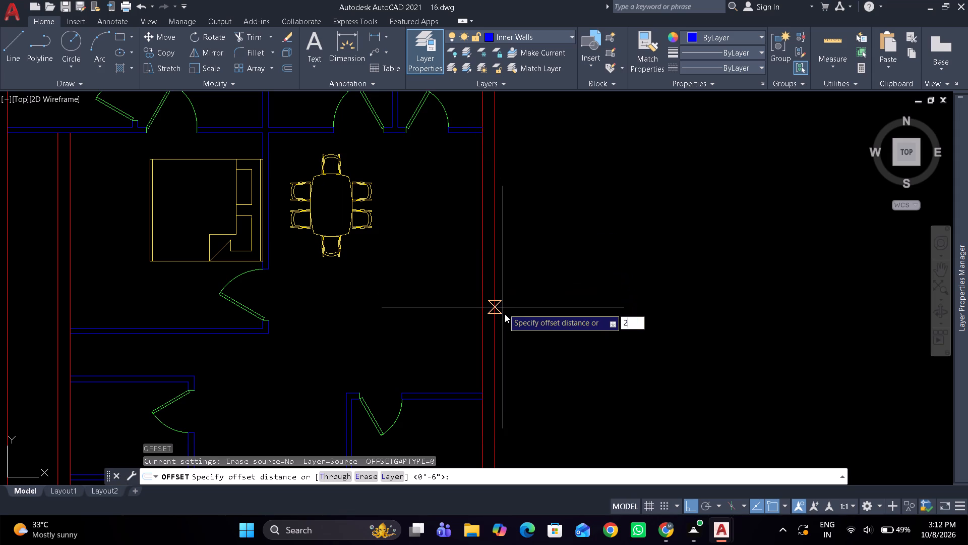
key("apostrophe")
key("Return")
left_click_drag(478, 271, 471, 271)
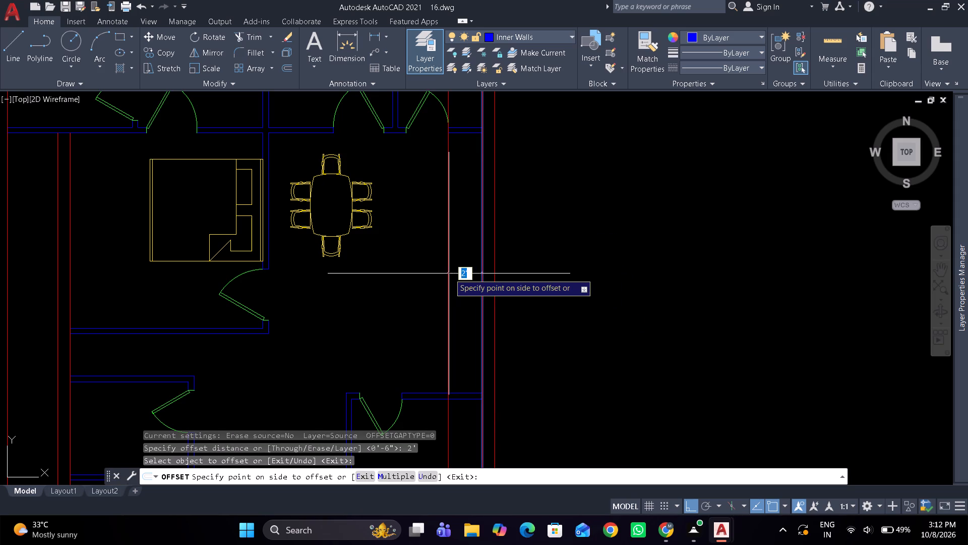
left_click(431, 276)
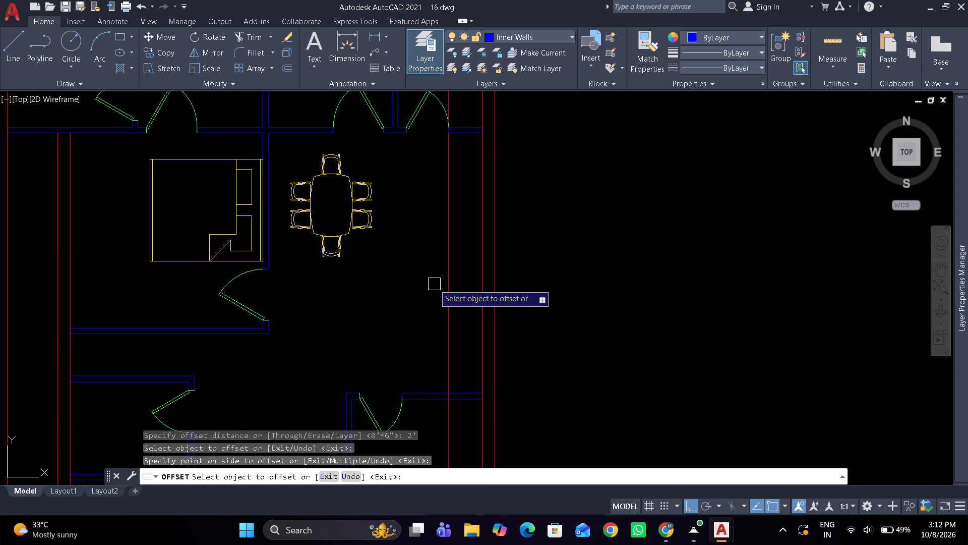
key("space")
Offset the inner wall line beside the lower door by 2' into the dining room.
key("space")
key("space")
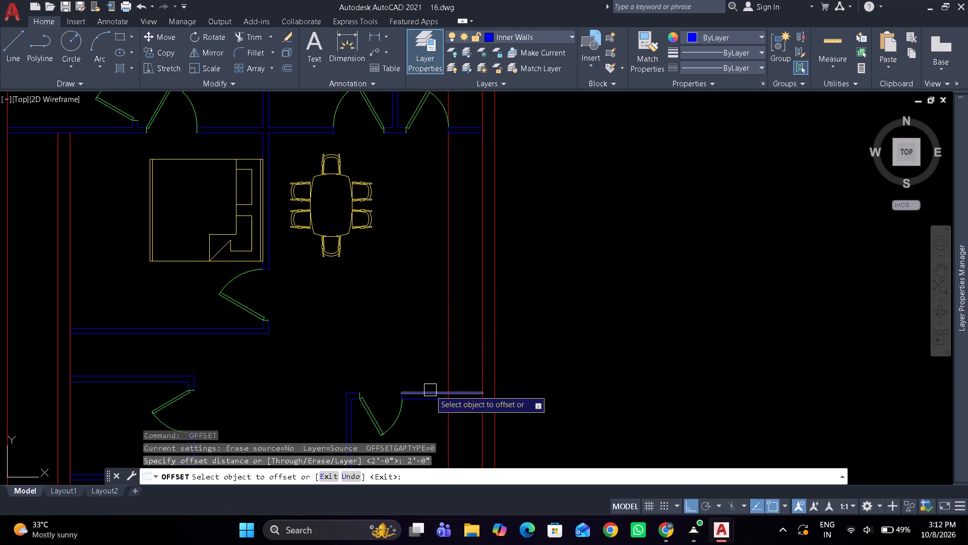
left_click_drag(430, 390, 426, 371)
left_click(415, 328)
key("space")
Draw a vertical line from the wall corner at the lower door to the end of the offset line, closing the counter.
scroll(405, 394, "up", 3)
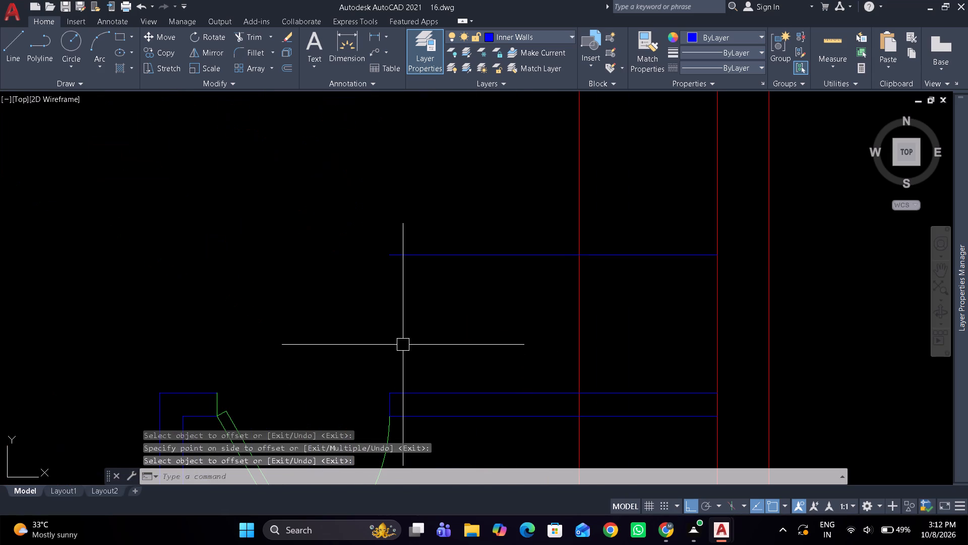
key("l")
key("space")
left_click_drag(388, 396, 386, 377)
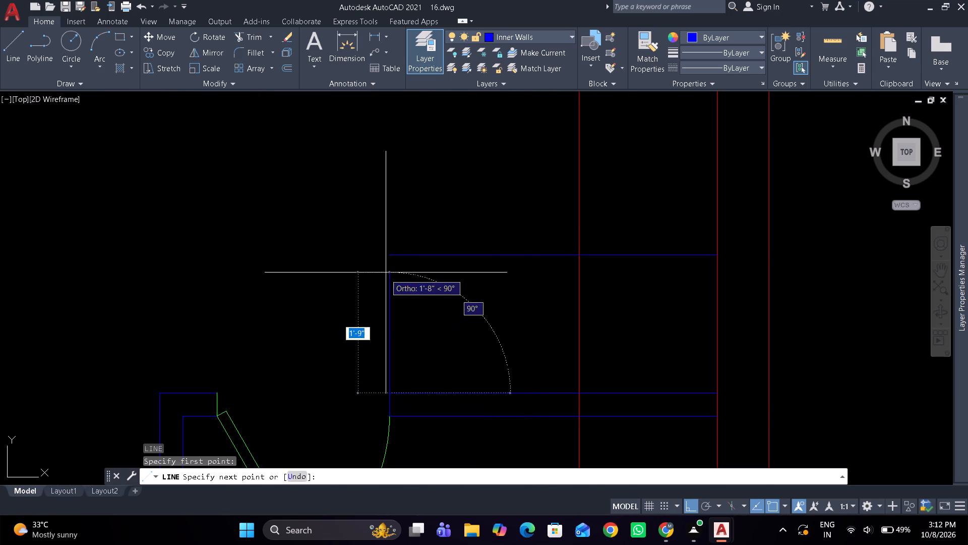
left_click(393, 255)
key("space")
Trim the excess ends of the two offset lines so they meet in a clean counter corner.
key("t")
key("r")
key("space")
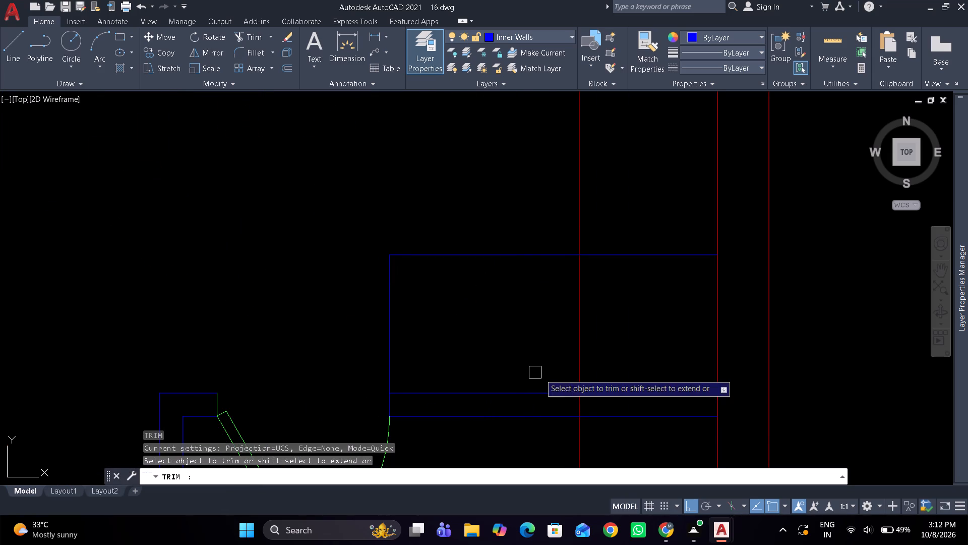
left_click(574, 402)
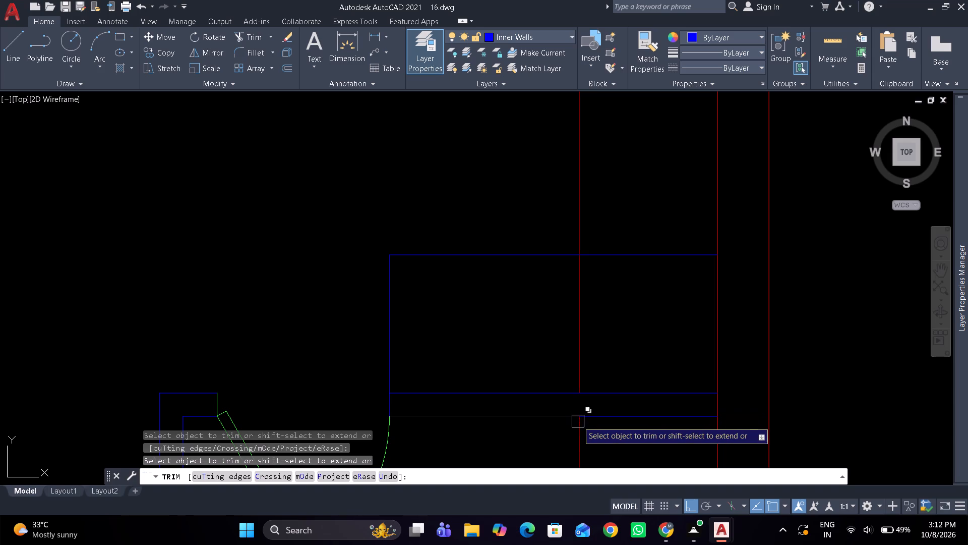
left_click_drag(579, 433, 574, 420)
left_click_drag(550, 318, 624, 227)
Trim the red offset line above the dining room's upper wall, picking it from the objects overlapping at the door.
scroll(624, 224, "down", 3)
middle_click_drag(624, 224, 631, 365)
scroll(616, 145, "up", 5)
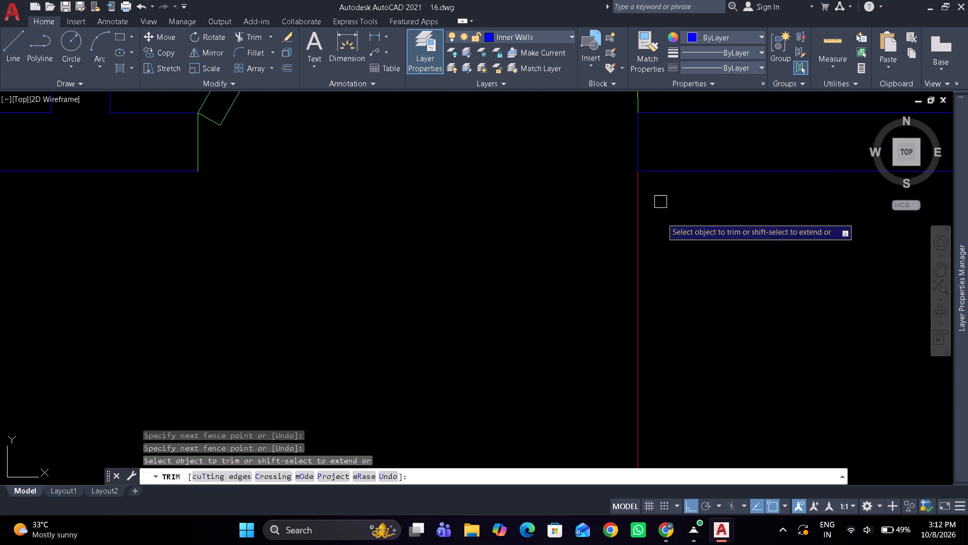
middle_click_drag(675, 231, 635, 165)
scroll(633, 161, "up", 1)
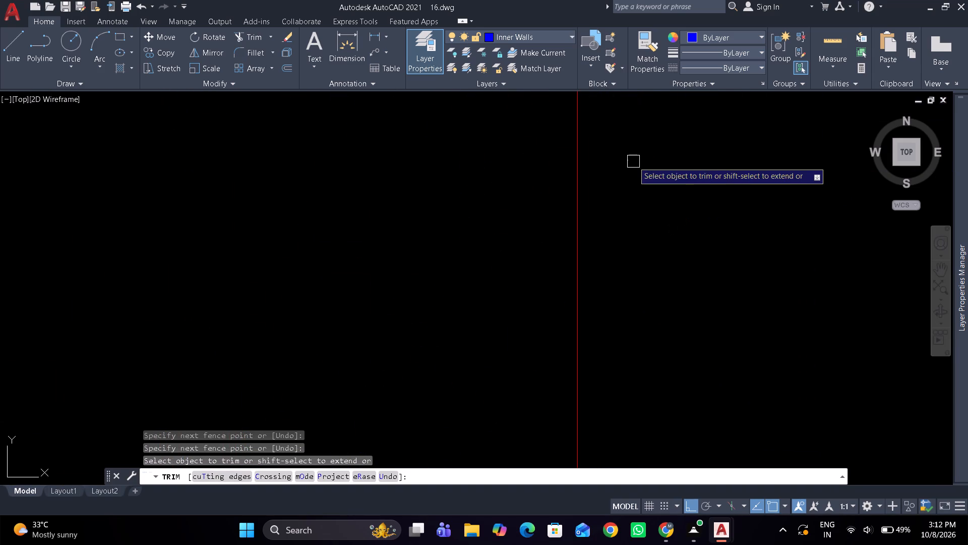
middle_click_drag(648, 220, 657, 290)
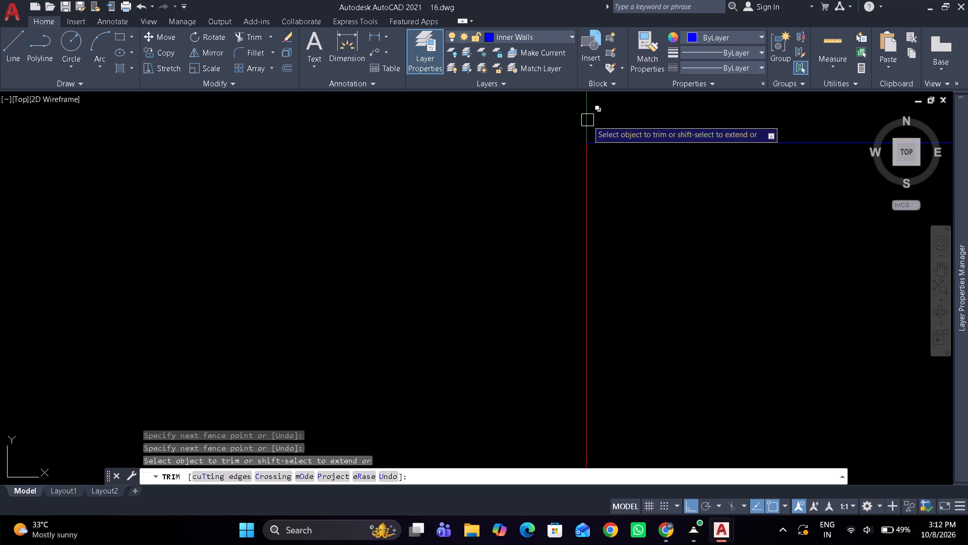
left_click(587, 120)
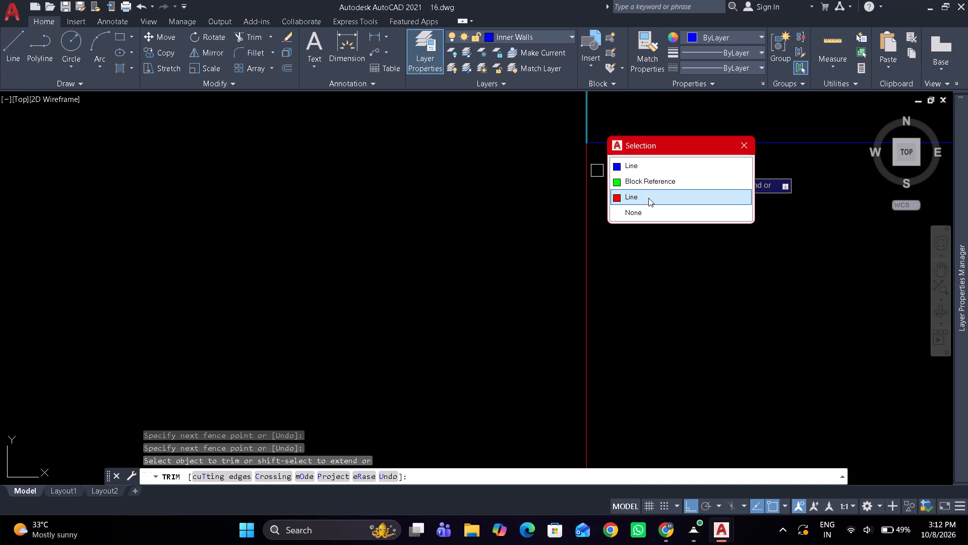
left_click(648, 199)
key("space")
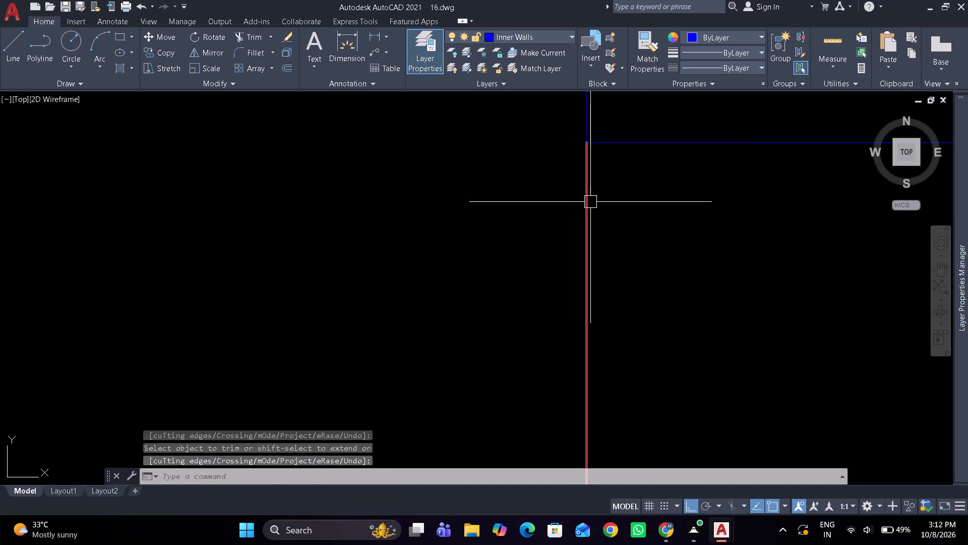
Create a new layer named Kitchen with the magenta index color 6.
scroll(593, 206, "down", 4)
middle_click_drag(634, 276, 576, 167)
scroll(576, 185, "down", 2)
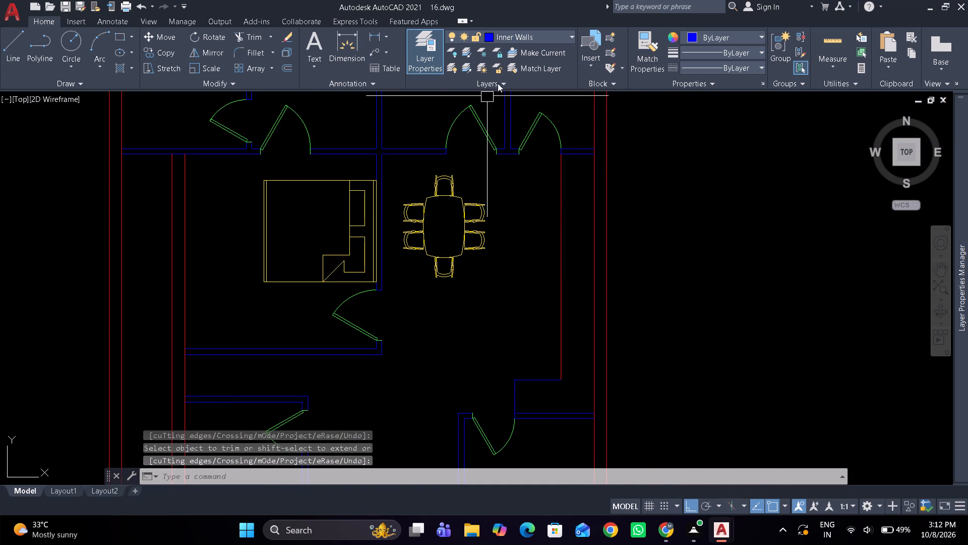
left_click(967, 246)
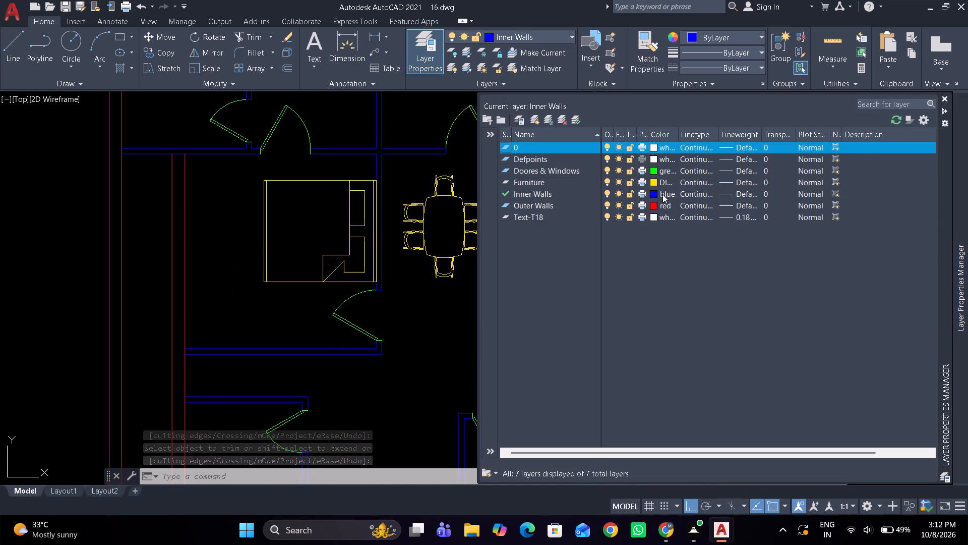
left_click(535, 114)
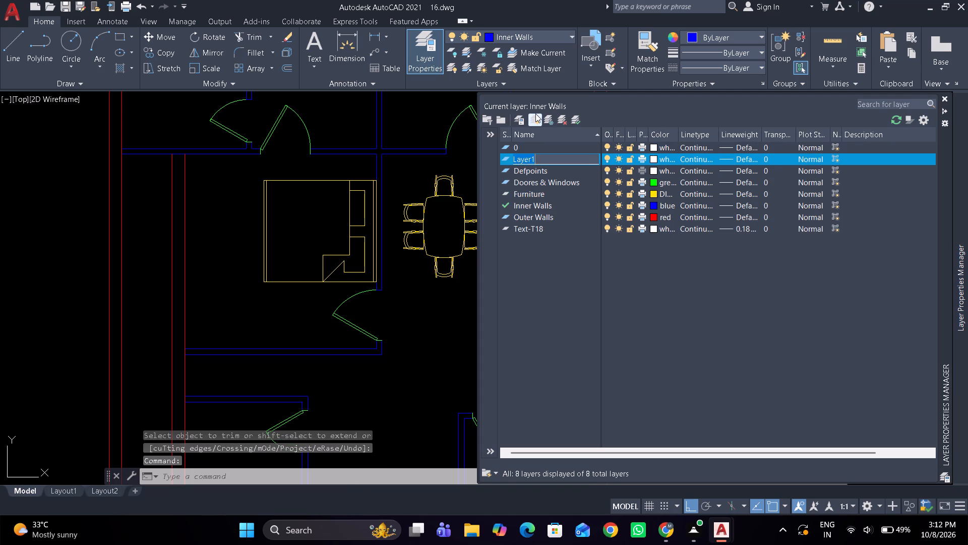
type("Kit")
key("c")
key("h")
key("e")
key("n")
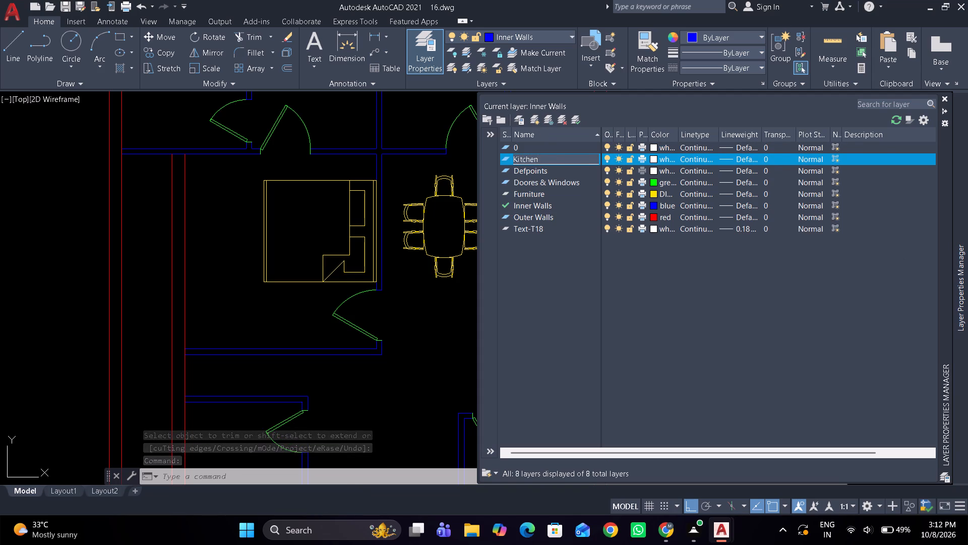
left_click(654, 156)
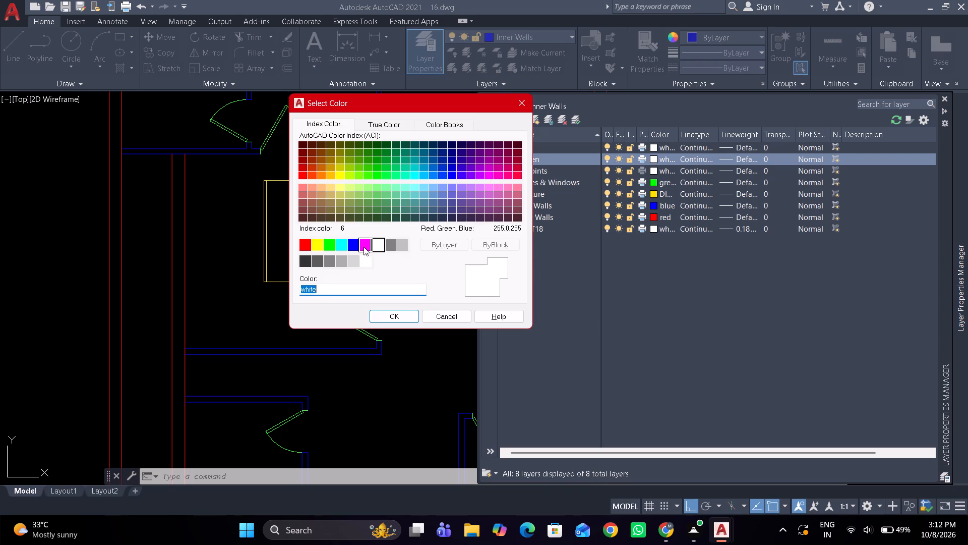
left_click(364, 247)
left_click(395, 319)
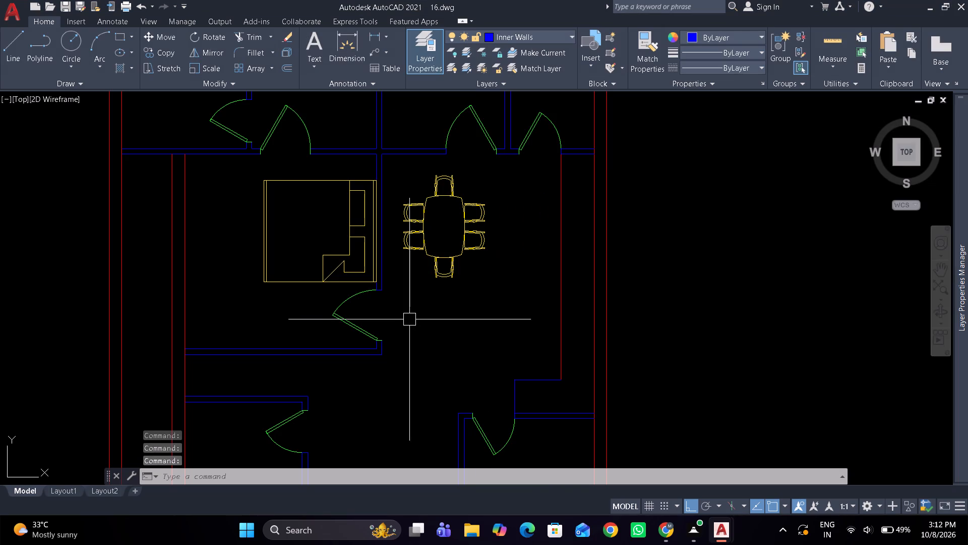
Move the three lines forming the counter's front edge and short end to the Kitchen layer.
left_click_drag(567, 397, 548, 366)
left_click(545, 359)
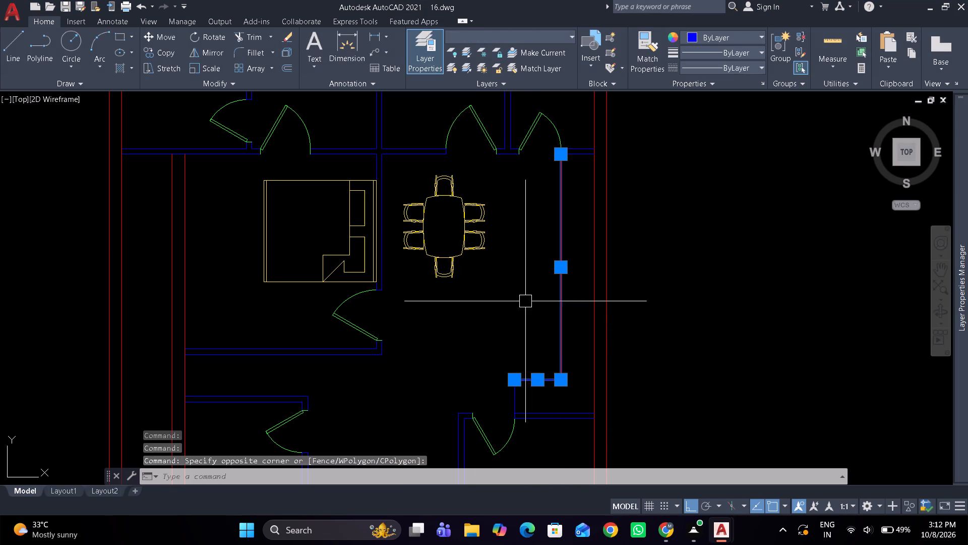
left_click(528, 35)
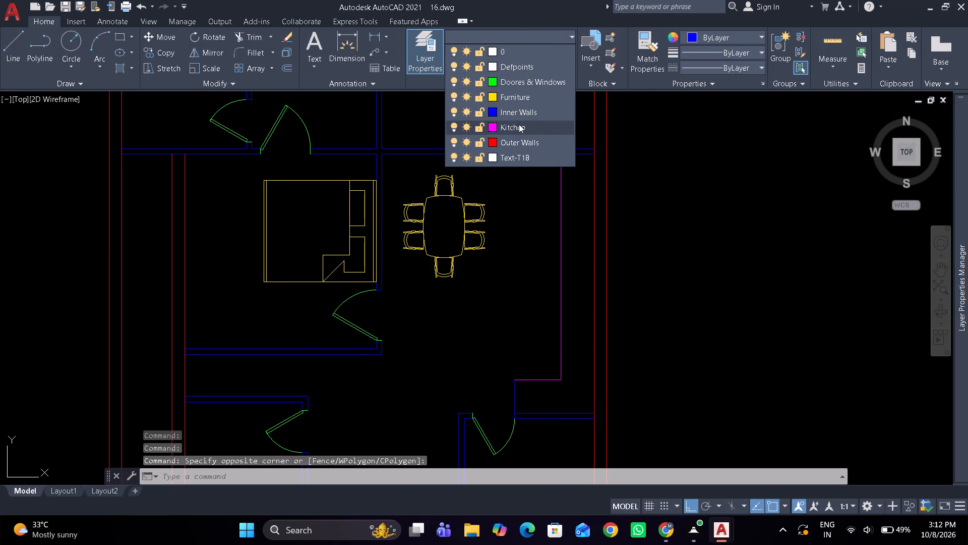
left_click(519, 124)
left_click_drag(517, 398, 516, 398)
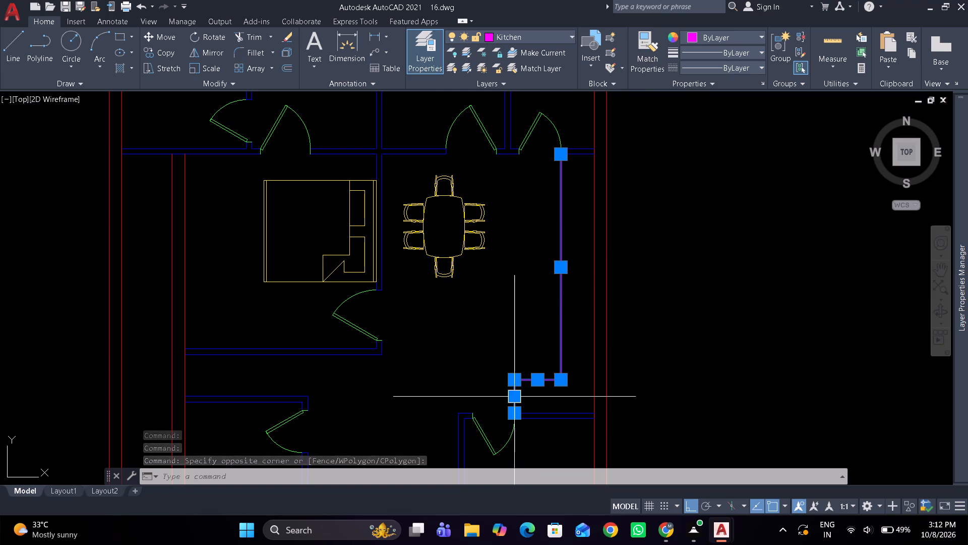
left_click_drag(516, 398, 505, 392)
left_click(540, 40)
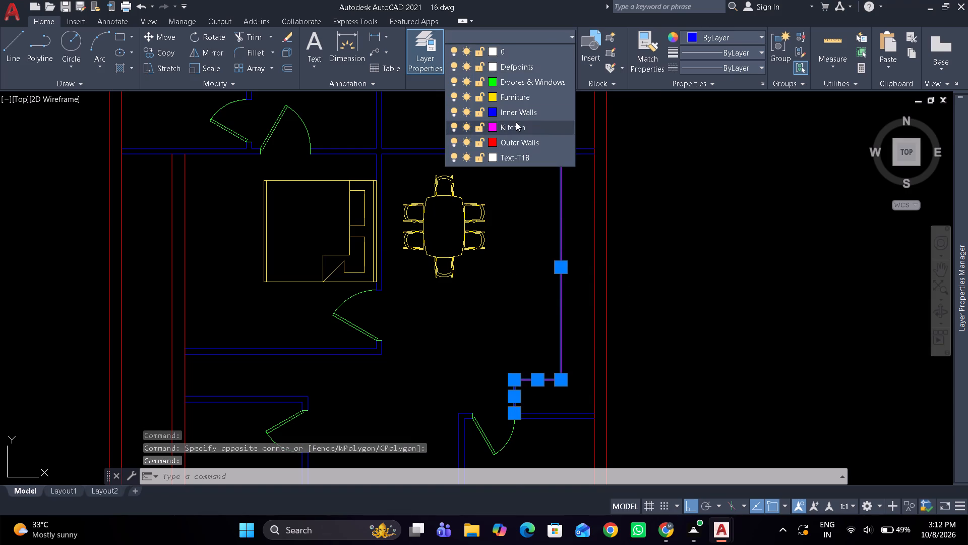
left_click(515, 125)
key("Escape")
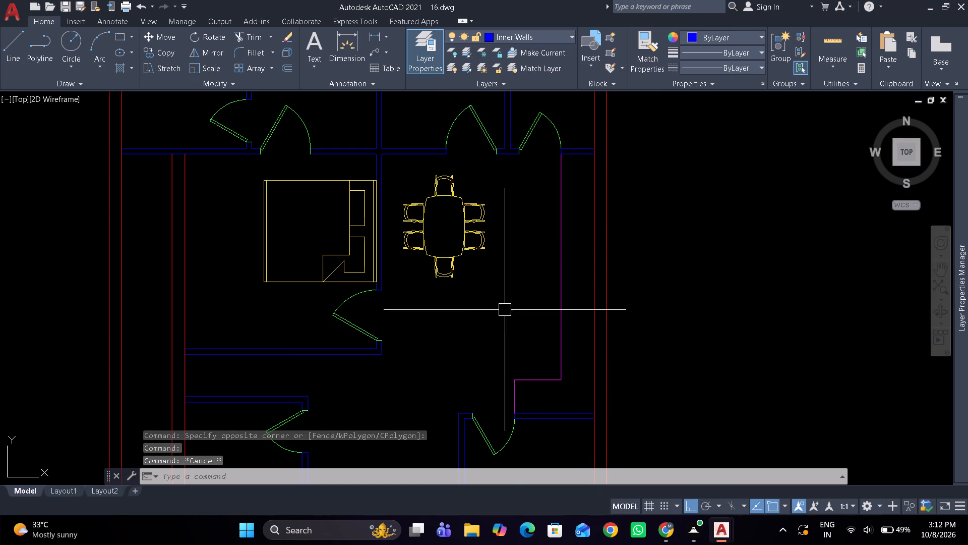
Draw connected lines along the walls from the counter's lower end, around the outer-wall corners, to the counter's upper end.
key("l")
key("space")
left_click_drag(515, 414, 521, 415)
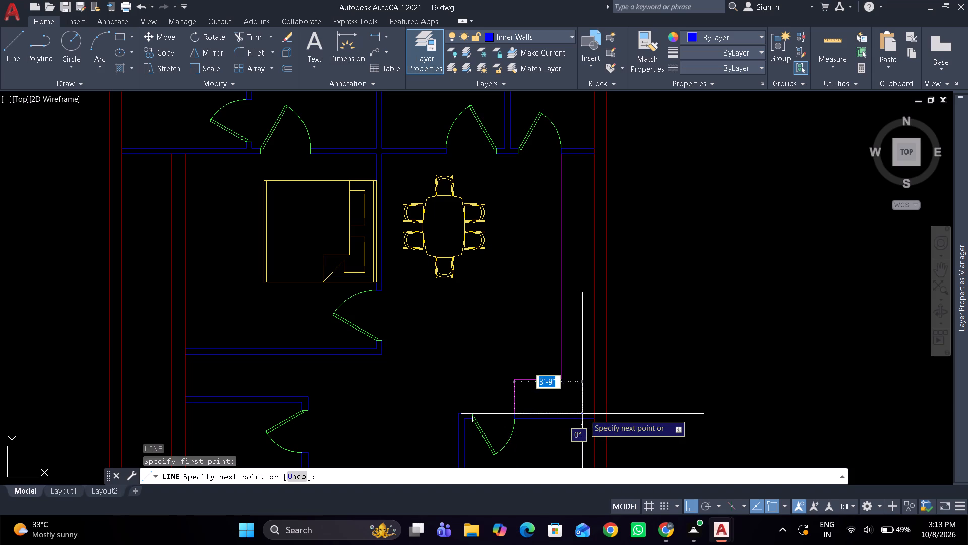
left_click_drag(593, 413, 593, 400)
left_click(596, 161)
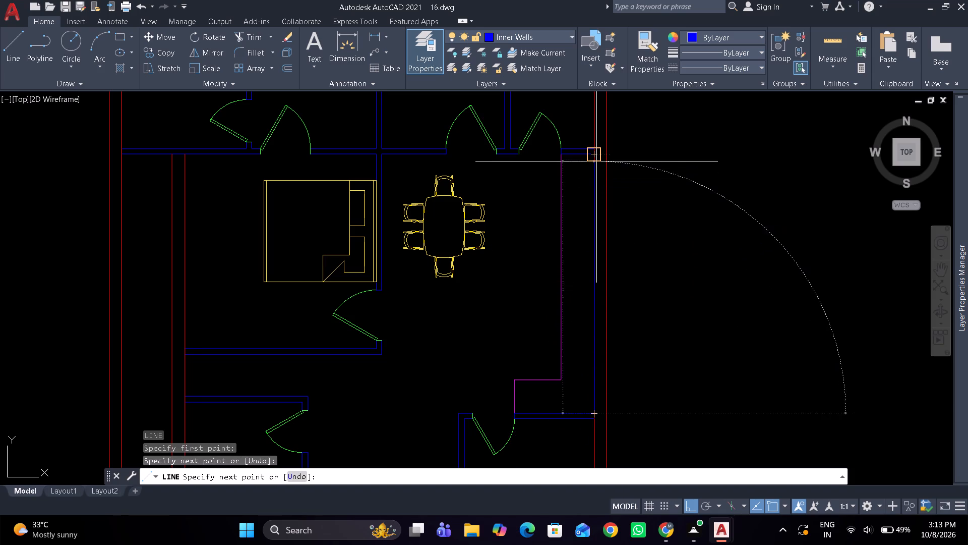
left_click(564, 156)
key("space")
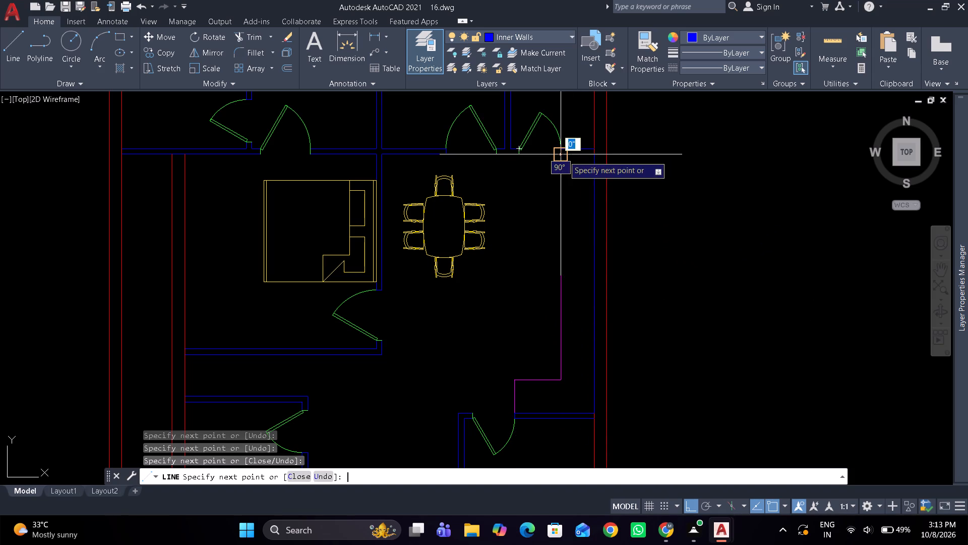
Move the three new wall-side counter lines to the Kitchen layer, picking the lower one from the overlapping lines.
left_click(571, 156)
left_click(604, 216)
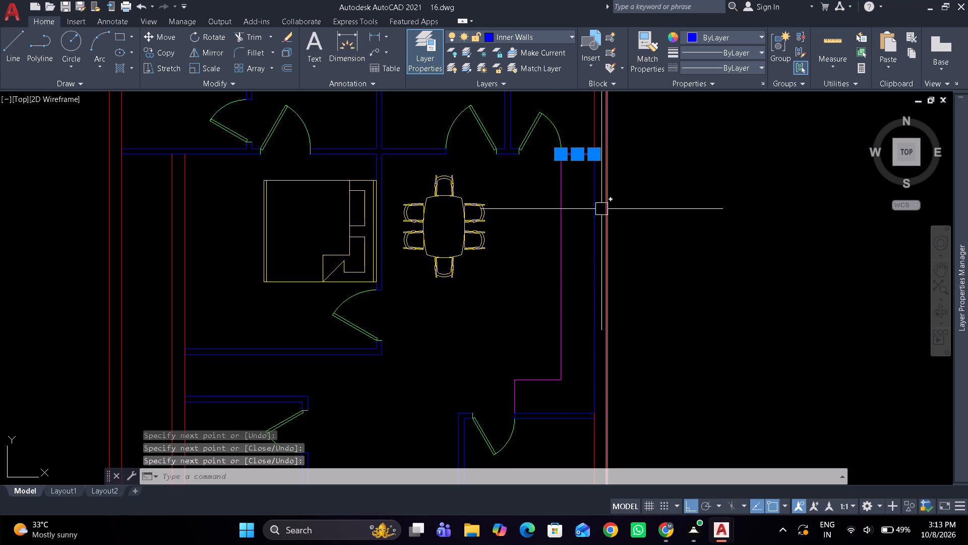
left_click(597, 203)
left_click(634, 247)
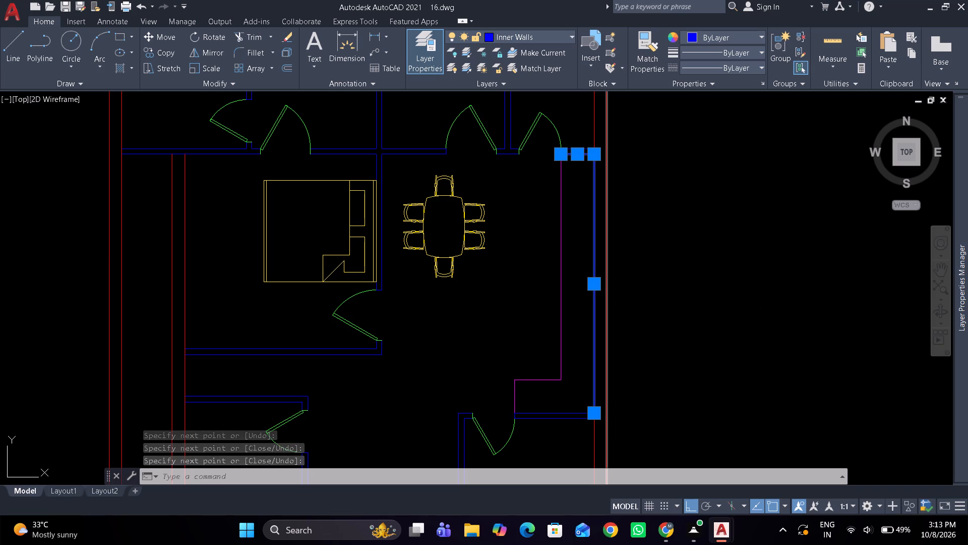
left_click(562, 415)
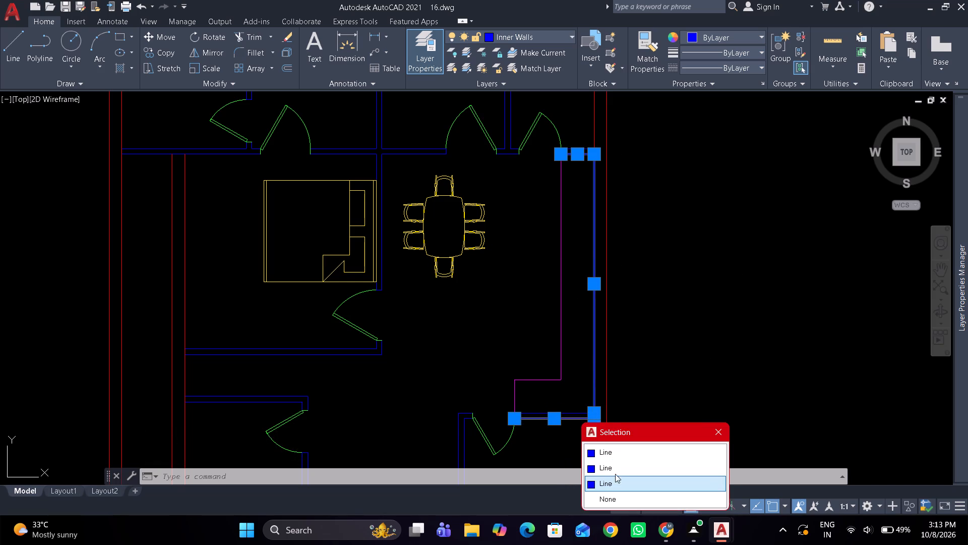
left_click(614, 457)
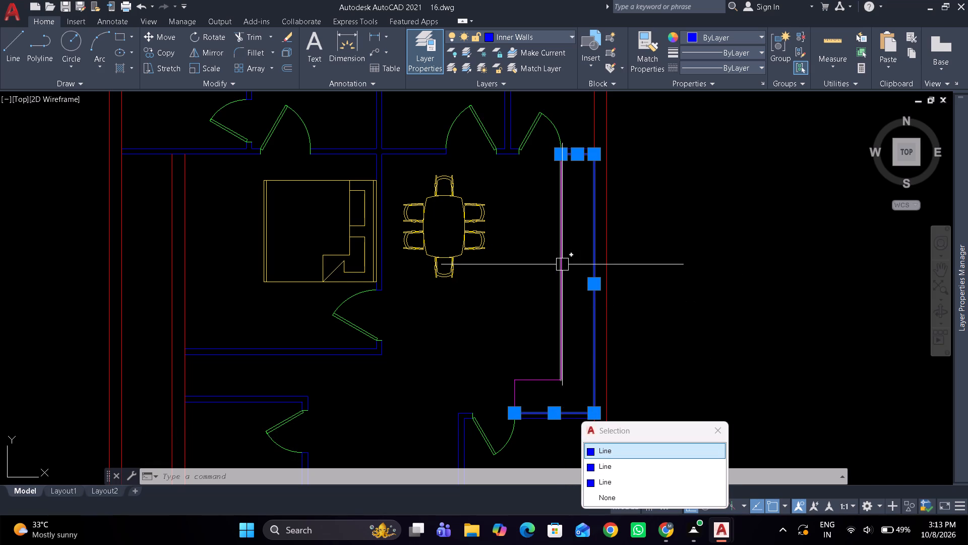
left_click(618, 447)
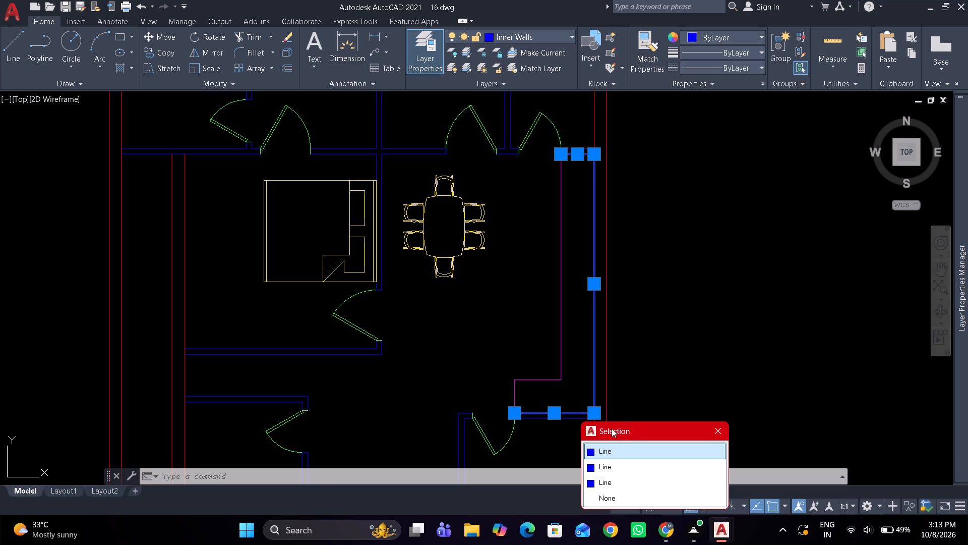
key("space")
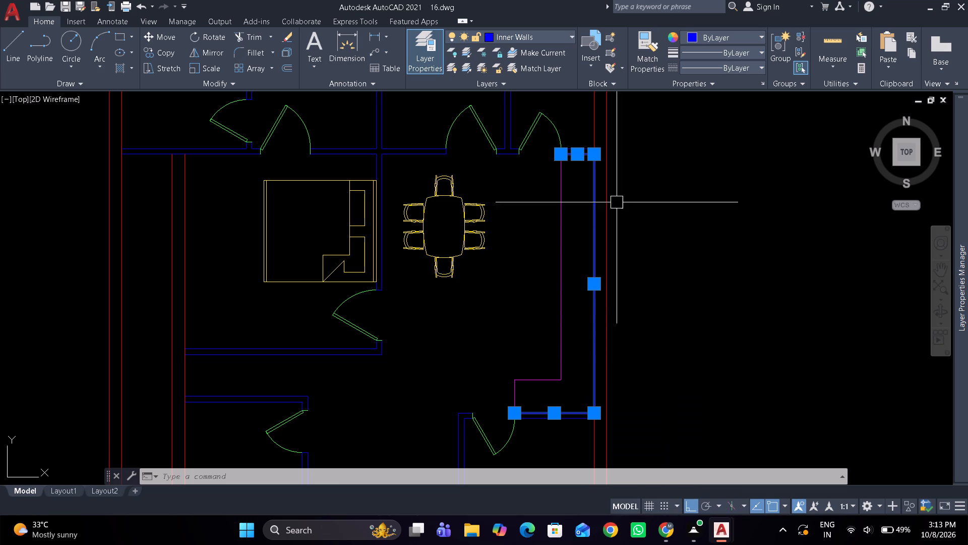
left_click(519, 41)
left_click(521, 125)
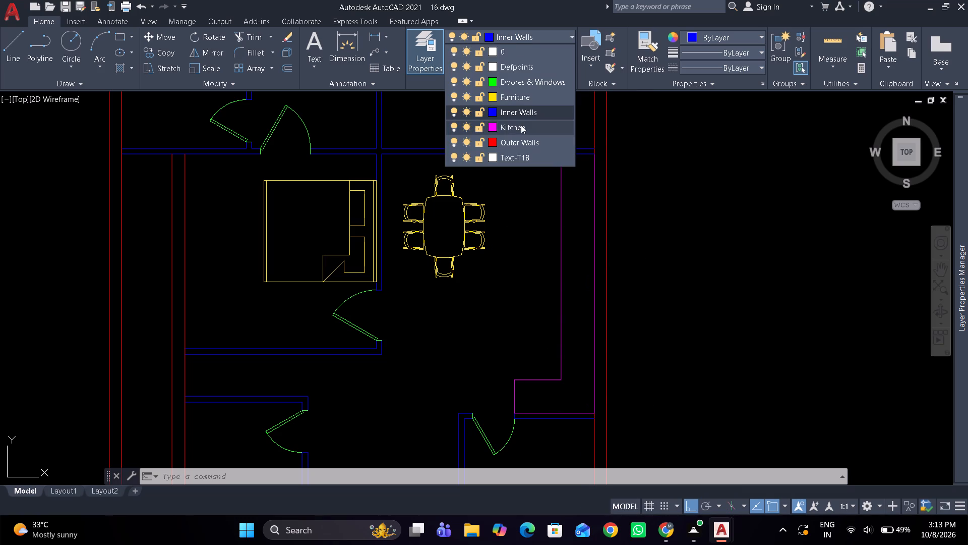
key("Escape")
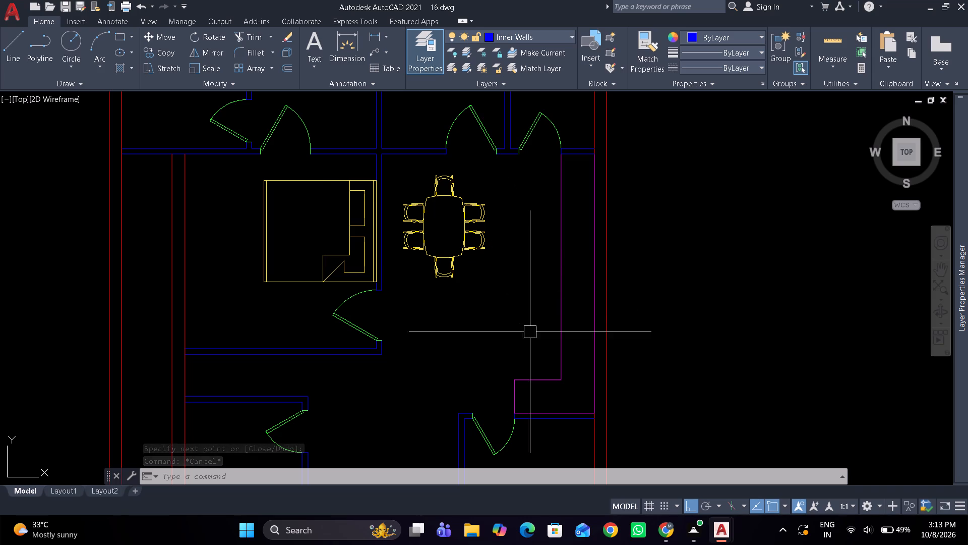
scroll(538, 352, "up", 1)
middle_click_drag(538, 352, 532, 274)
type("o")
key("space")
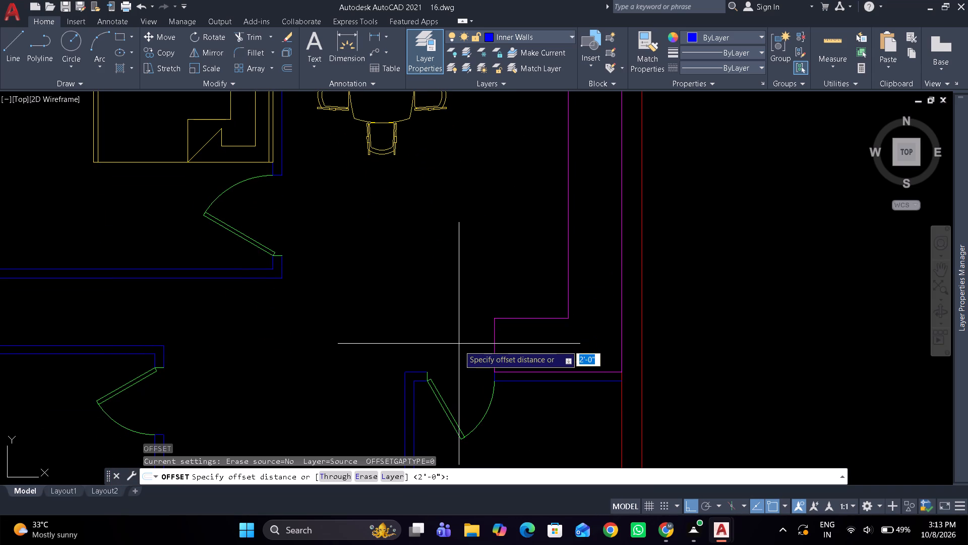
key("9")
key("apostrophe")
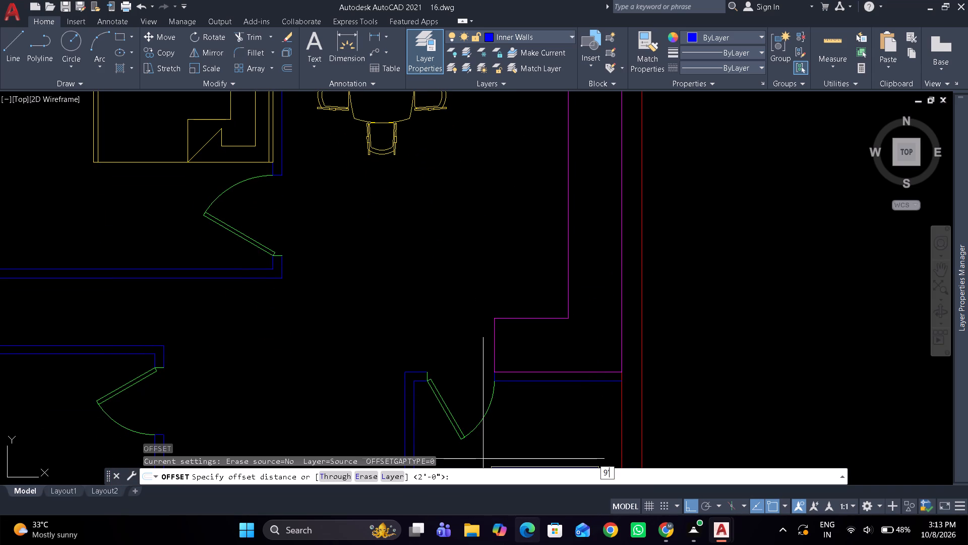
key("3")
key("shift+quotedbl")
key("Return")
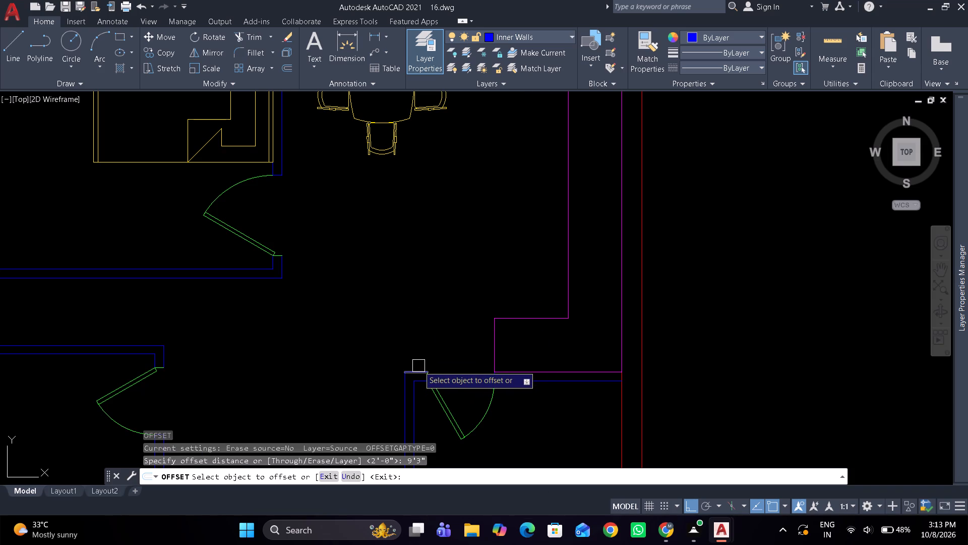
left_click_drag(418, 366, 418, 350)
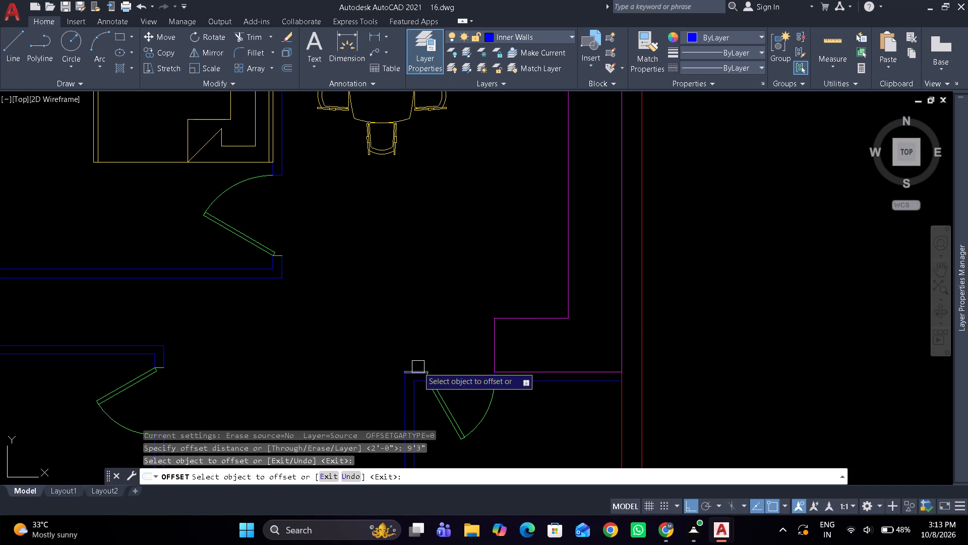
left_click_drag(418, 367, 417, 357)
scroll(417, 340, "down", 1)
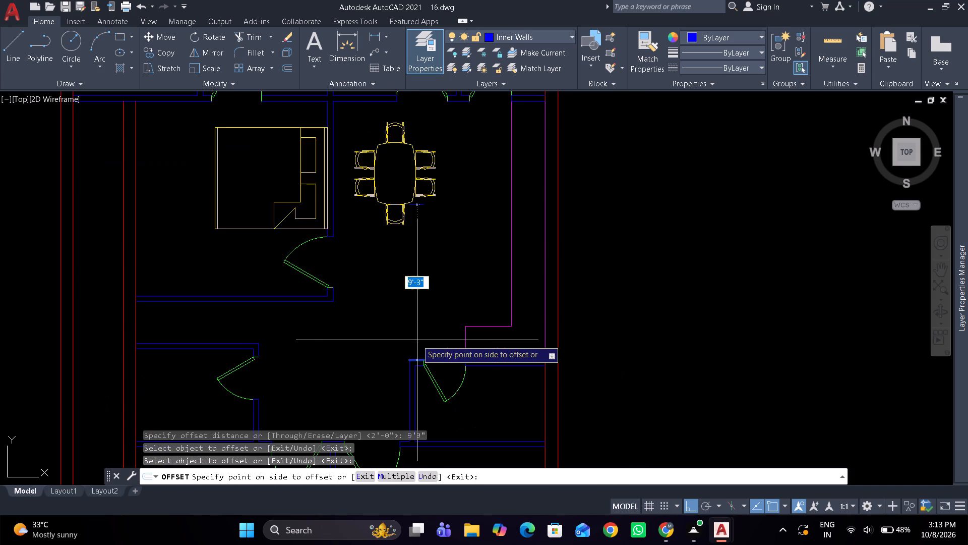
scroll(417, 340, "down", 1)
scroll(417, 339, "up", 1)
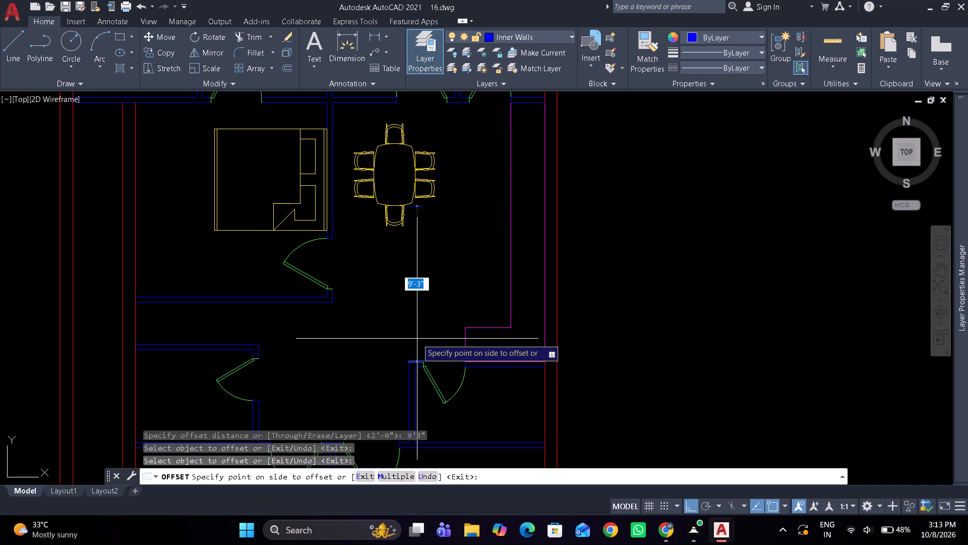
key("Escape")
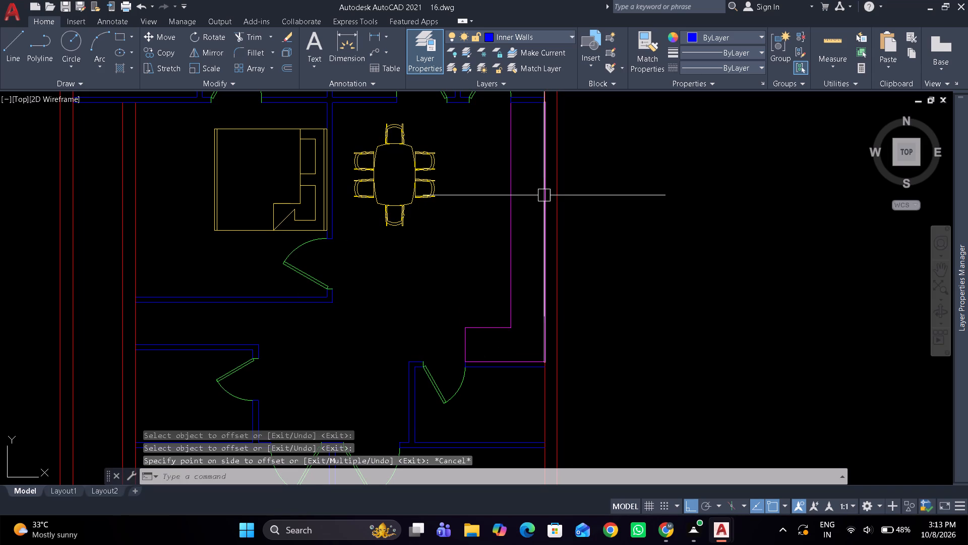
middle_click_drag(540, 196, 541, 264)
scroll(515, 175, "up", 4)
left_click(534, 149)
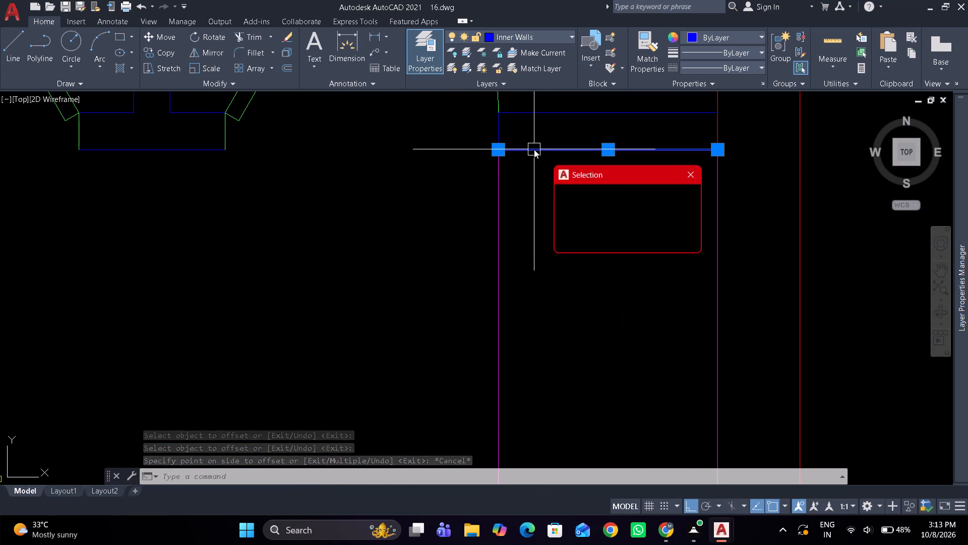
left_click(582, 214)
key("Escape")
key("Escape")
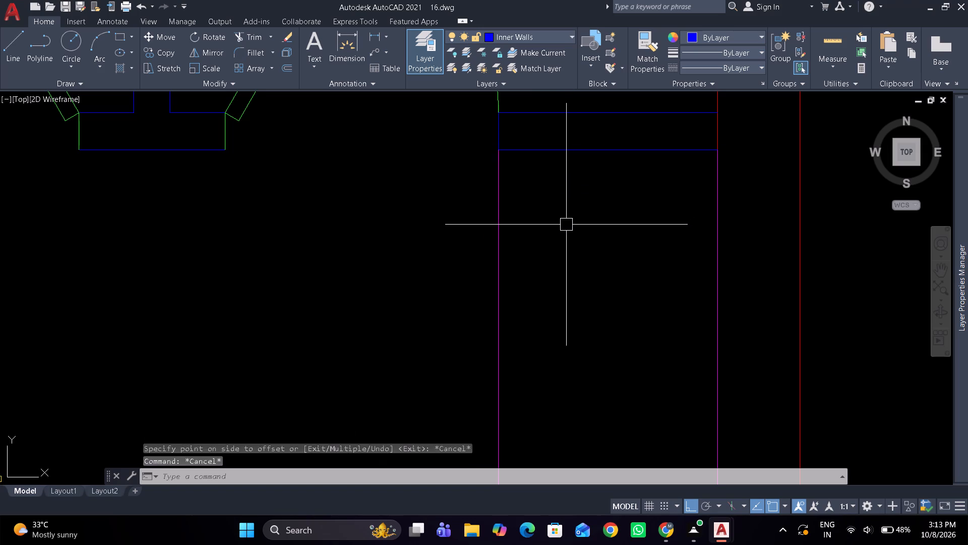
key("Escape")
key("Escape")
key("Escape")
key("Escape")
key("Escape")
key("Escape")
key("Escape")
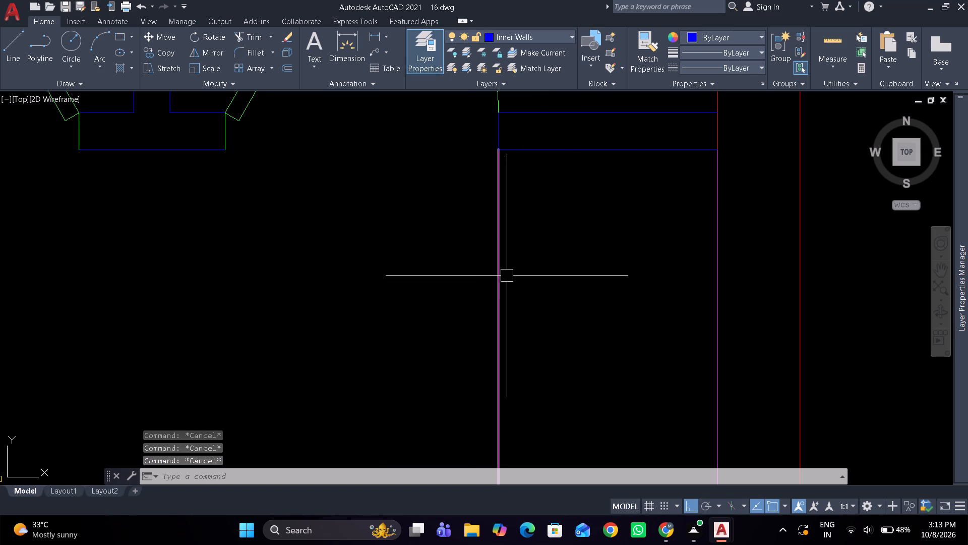
Offset the inner line of the top outer wall 2' downward into the upper rooms.
scroll(522, 247, "down", 3)
scroll(522, 247, "up", 2)
scroll(522, 247, "down", 1)
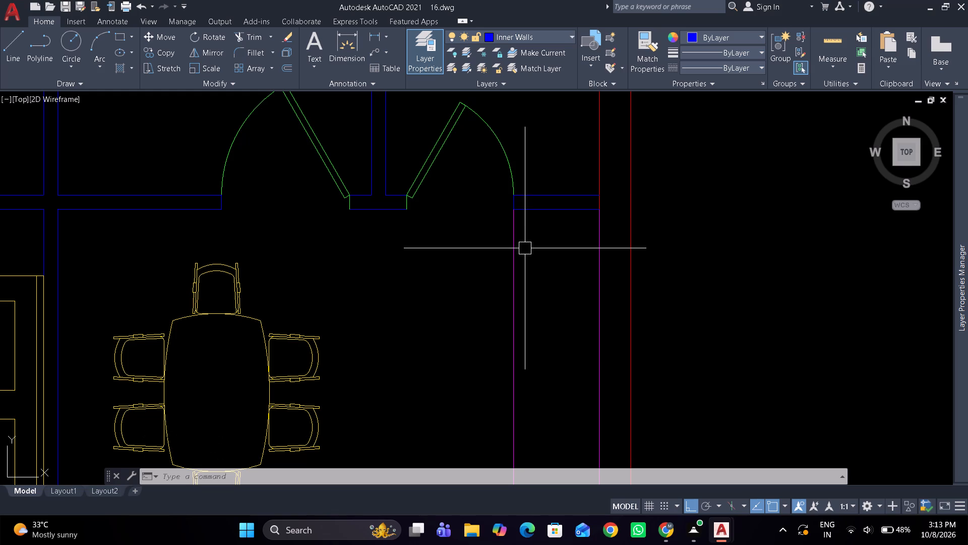
scroll(534, 252, "down", 3)
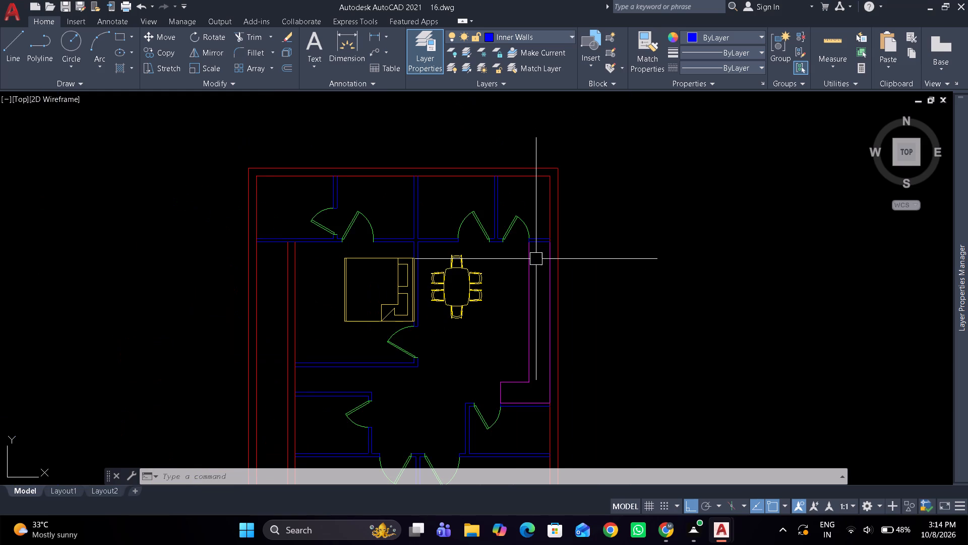
middle_click_drag(523, 241, 532, 287)
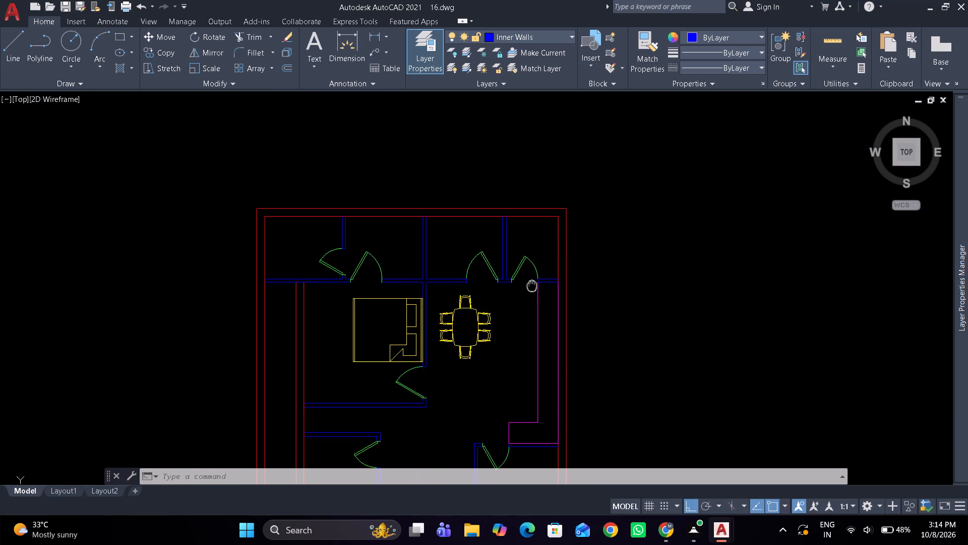
middle_click_drag(532, 287, 529, 290)
scroll(365, 242, "up", 3)
type("o")
key("space")
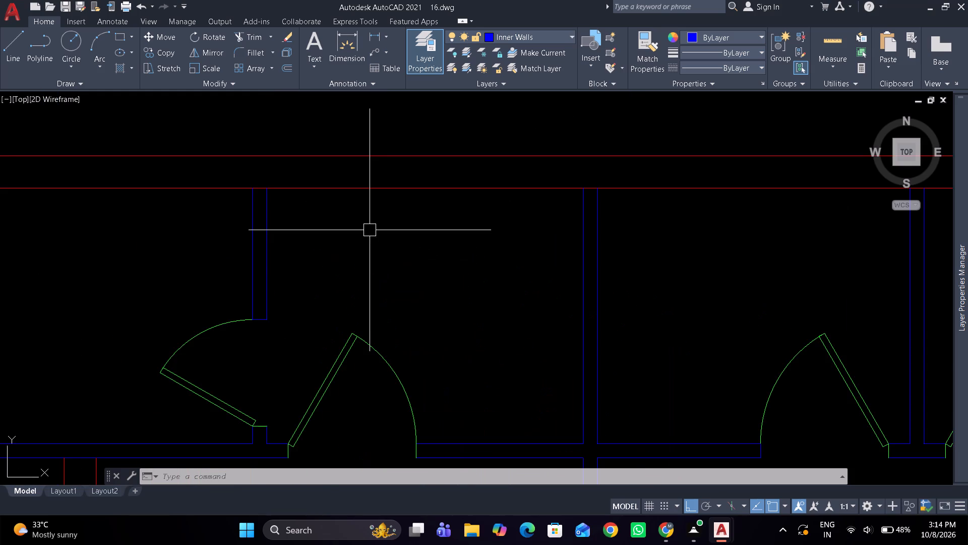
key("2")
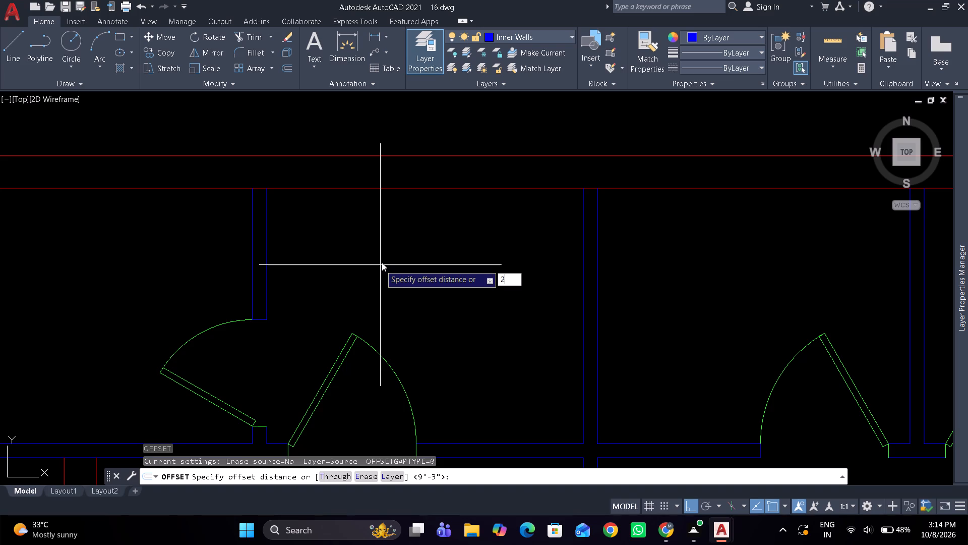
key("apostrophe")
key("Return")
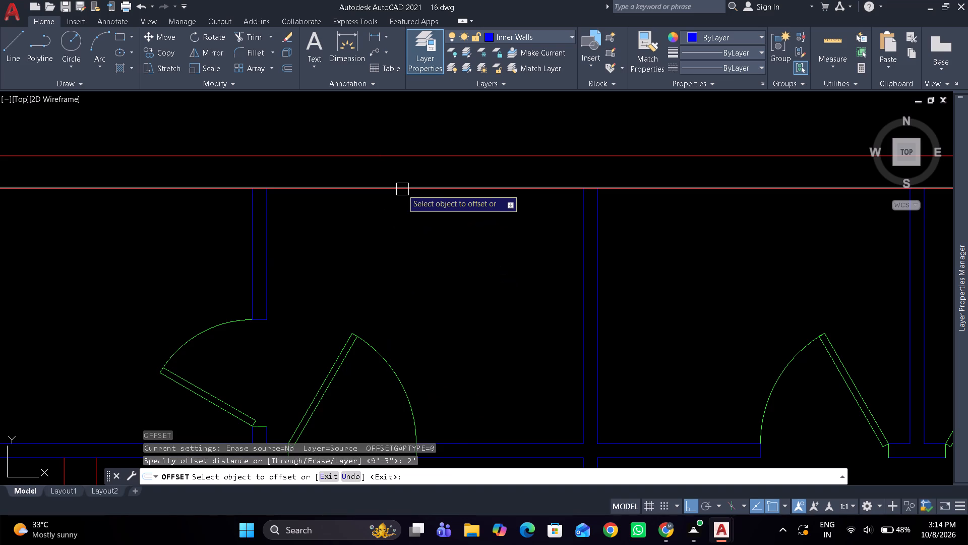
key("space")
left_click(402, 189)
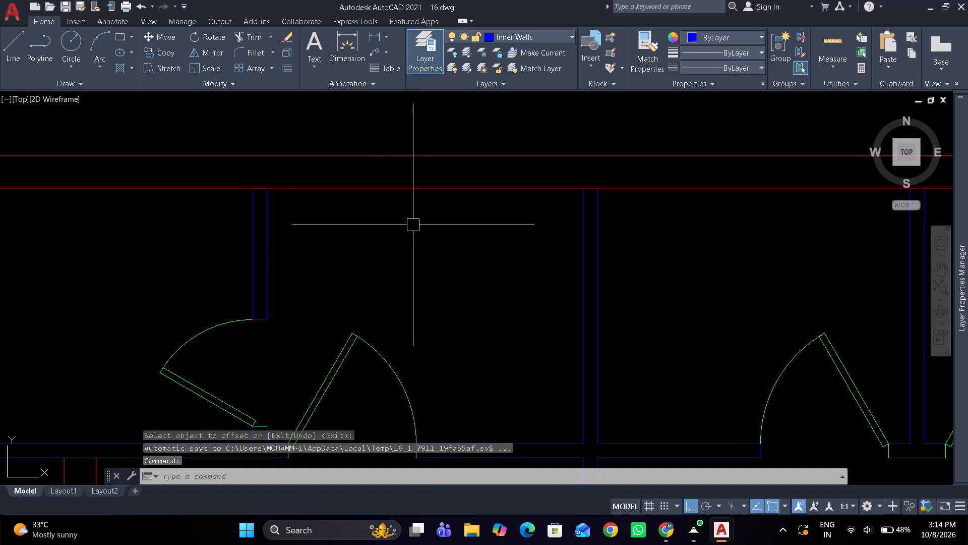
key("space")
key("space")
left_click(413, 188)
left_click(414, 235)
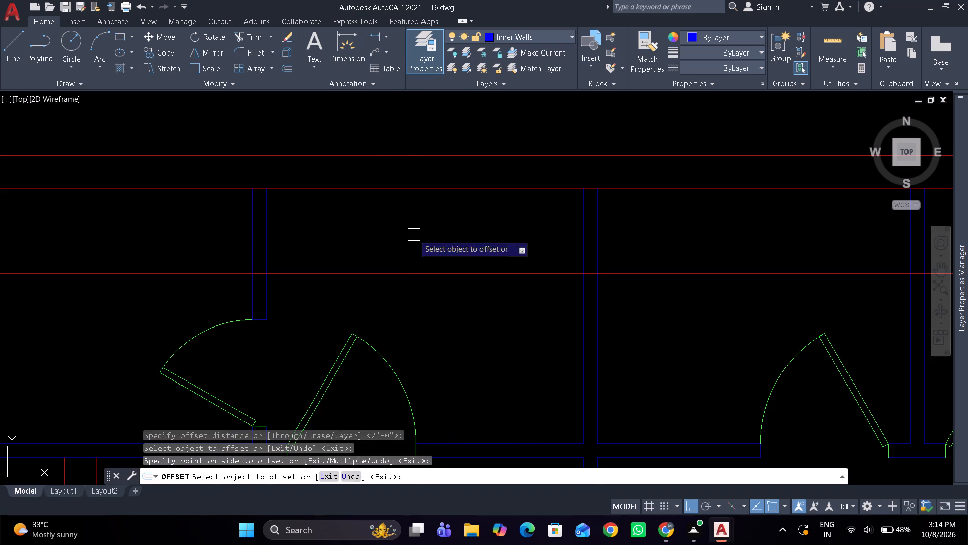
key("space")
Trim the 2' offset line so it spans only the upper room above the bedroom, between its two inner walls.
type("tr")
key("space")
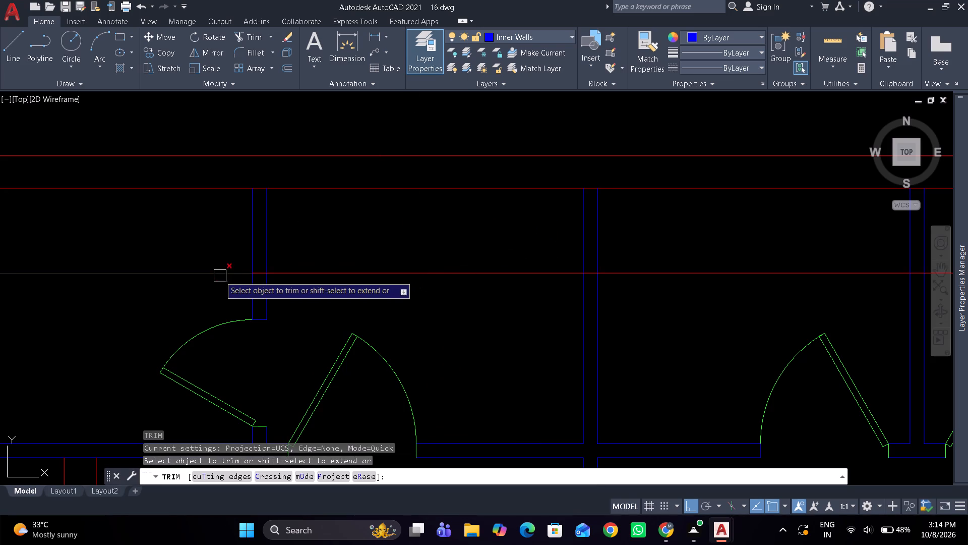
left_click(220, 276)
scroll(258, 274, "up", 1)
left_click(260, 273)
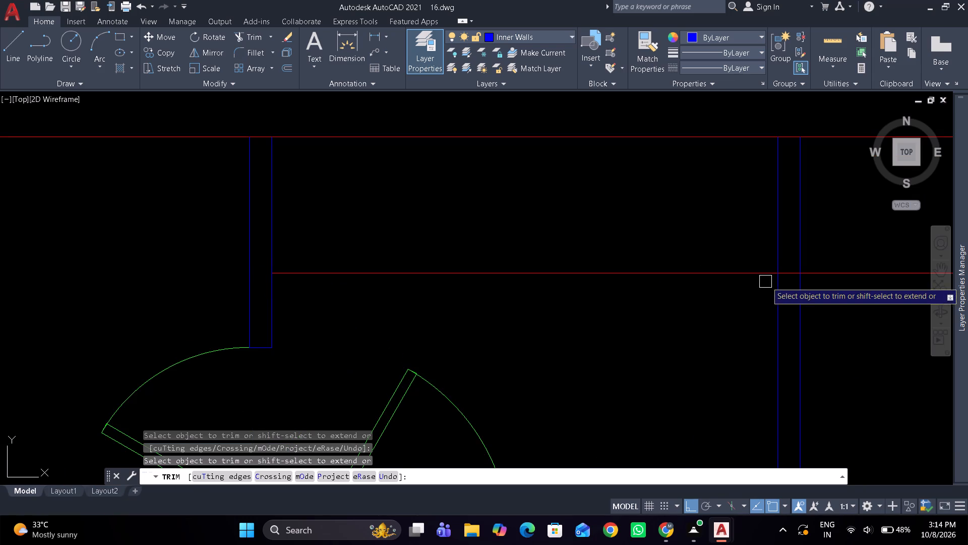
left_click(791, 274)
left_click(844, 277)
key("space")
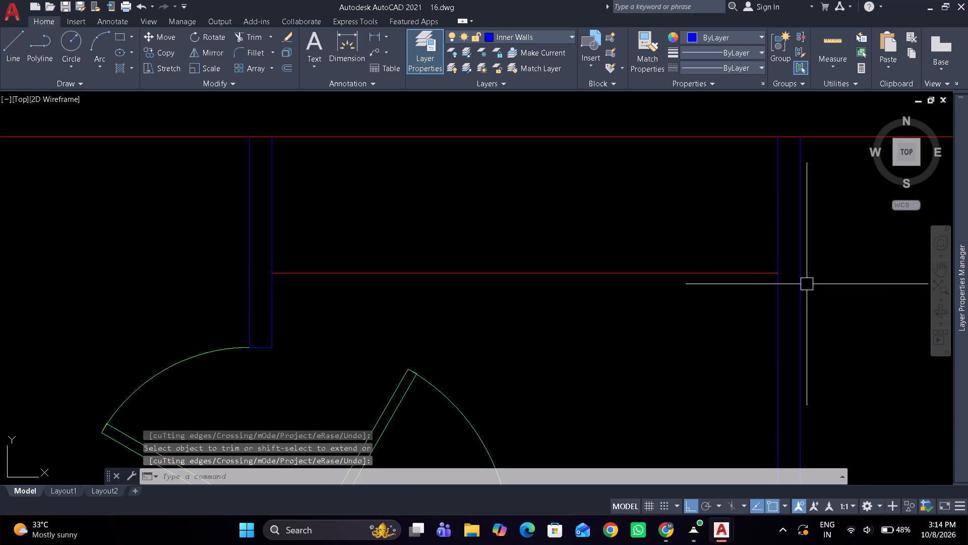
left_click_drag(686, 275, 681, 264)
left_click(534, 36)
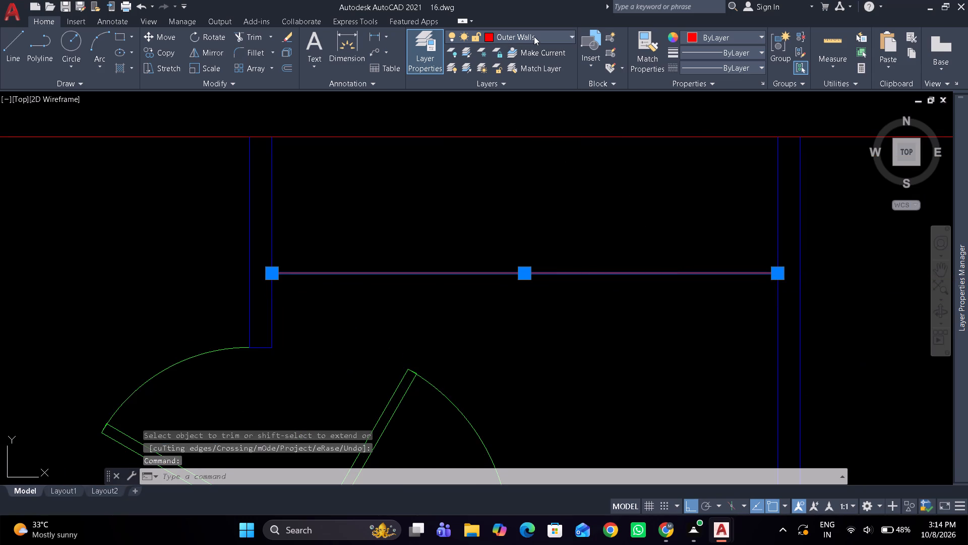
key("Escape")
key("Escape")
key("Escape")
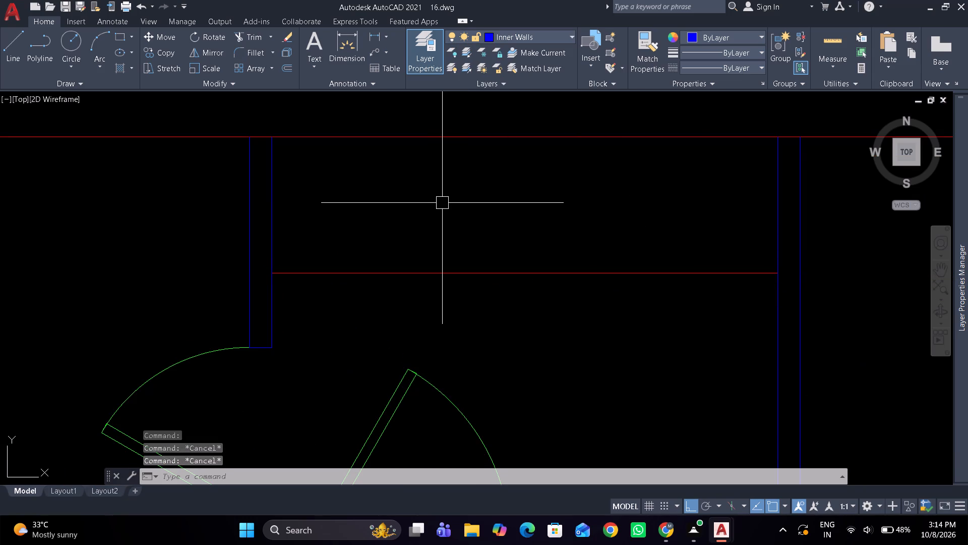
Draw a rectangle from that room's upper-left corner to the right end of the trimmed offset line.
type("rec")
key("space")
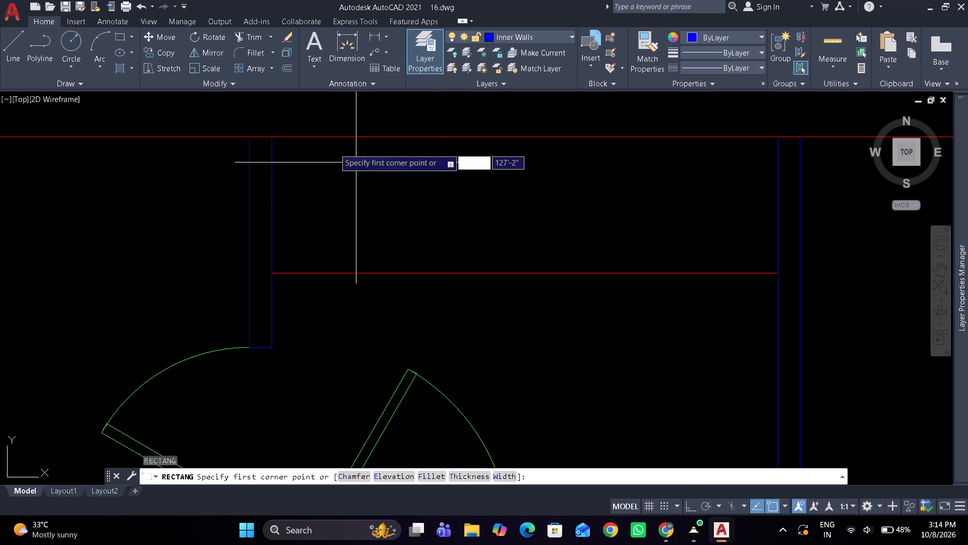
left_click(271, 131)
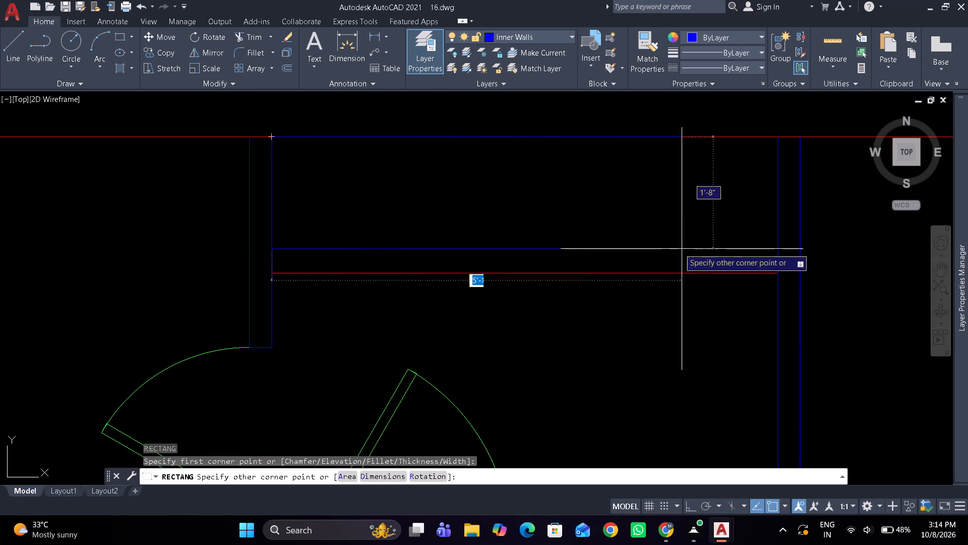
left_click(777, 277)
Erase the red guide line overlapping the rectangle's lower edge, picking the line rather than the polyline.
left_click(743, 275)
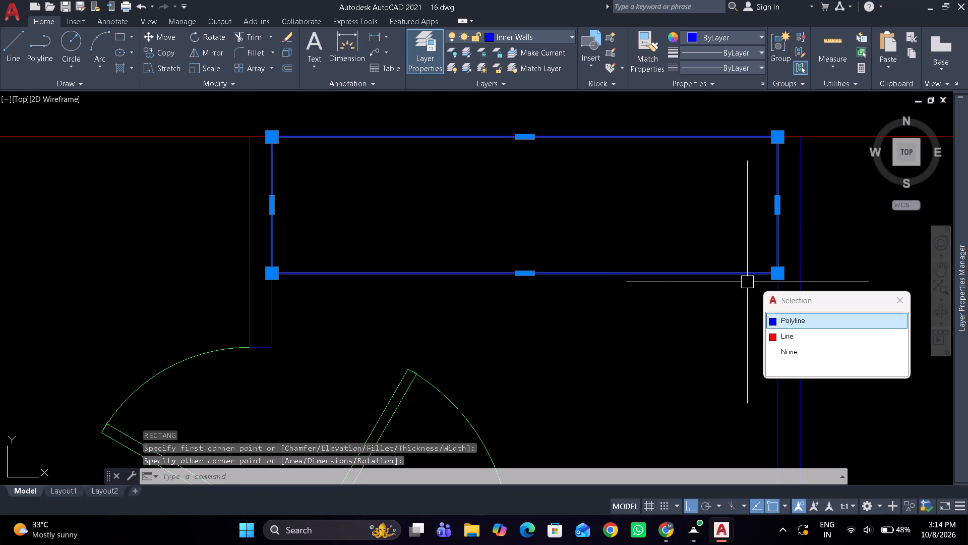
left_click(789, 337)
type("e")
key("space")
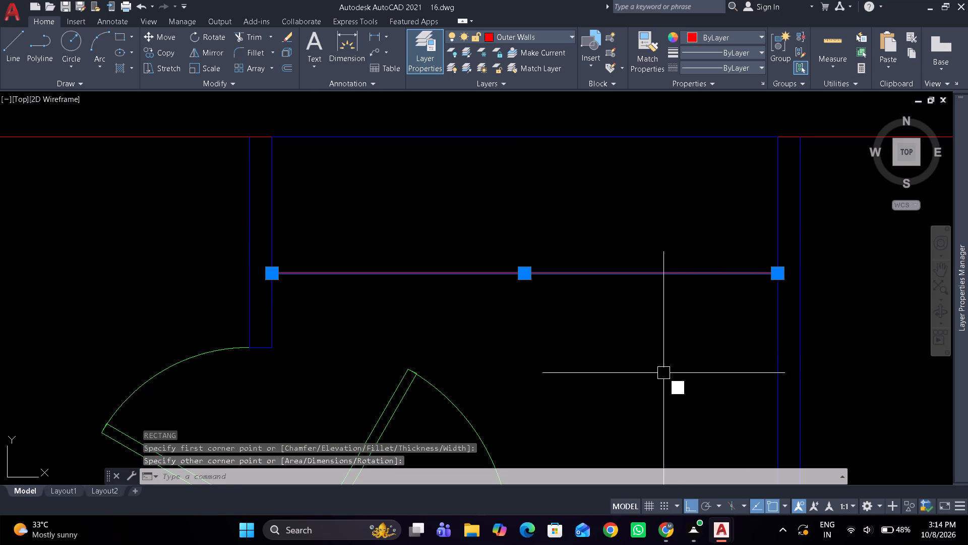
Move the rectangle in the upper room to the Furniture layer.
left_click_drag(615, 327, 527, 199)
left_click(524, 195)
left_click(536, 39)
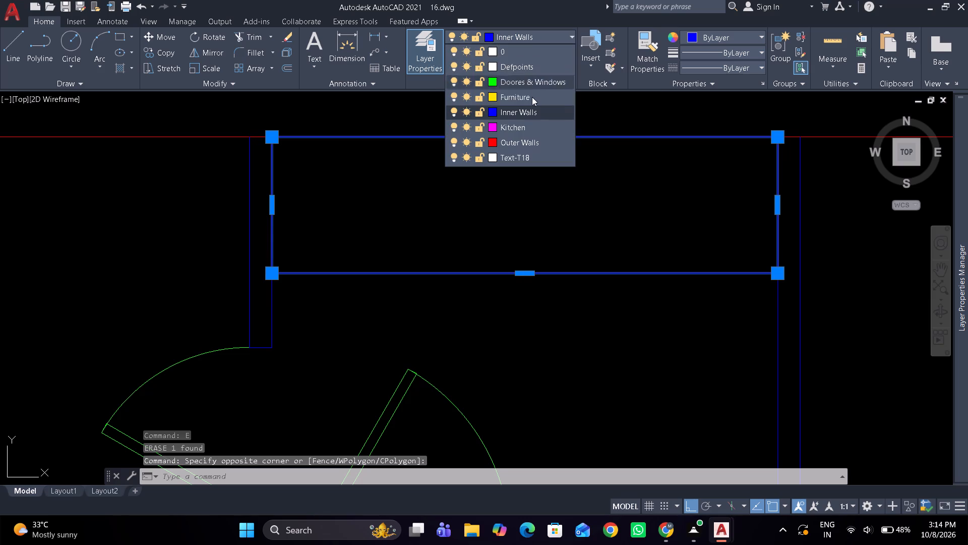
left_click(520, 96)
key("Escape")
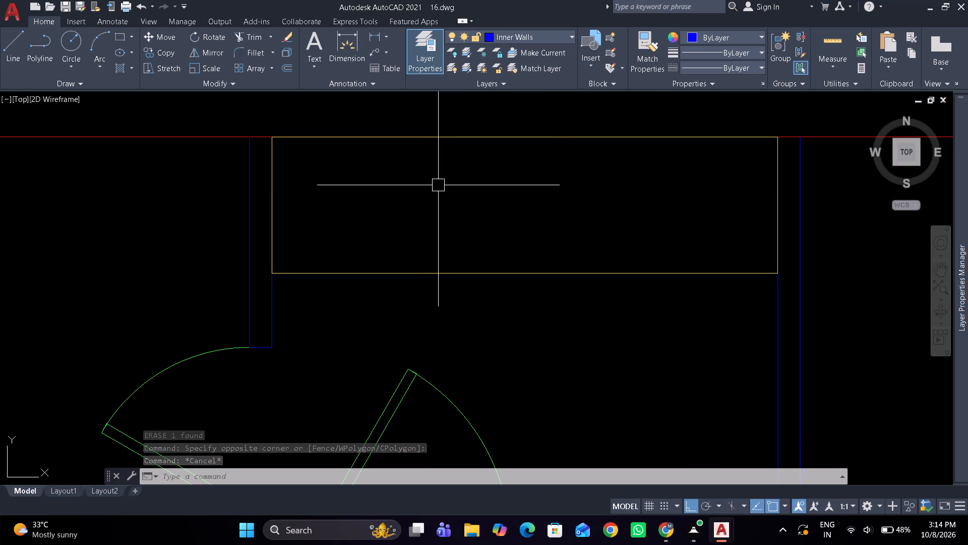
Offset the upper line of the bedroom's bottom wall 2' upward into the bedroom.
scroll(407, 206, "down", 4)
middle_click_drag(392, 357, 392, 287)
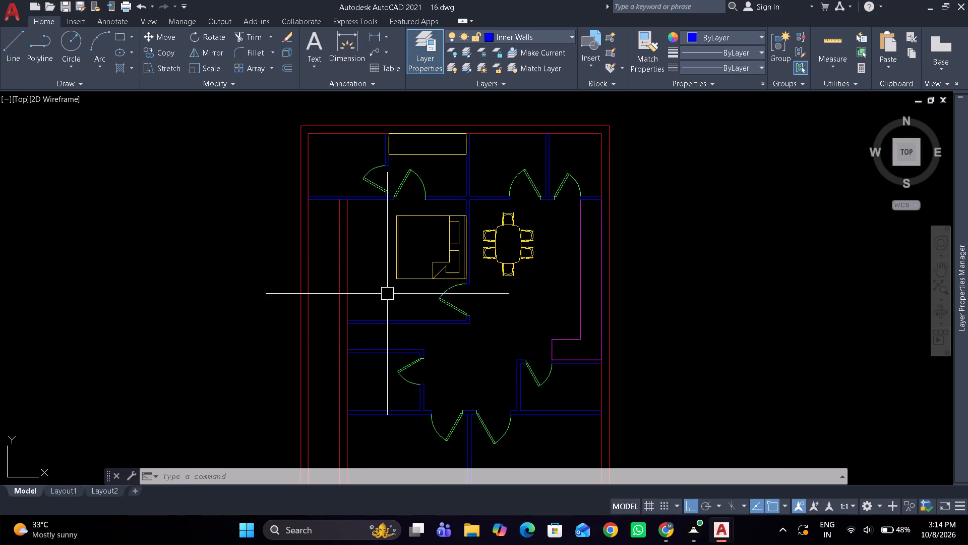
scroll(359, 320, "up", 1)
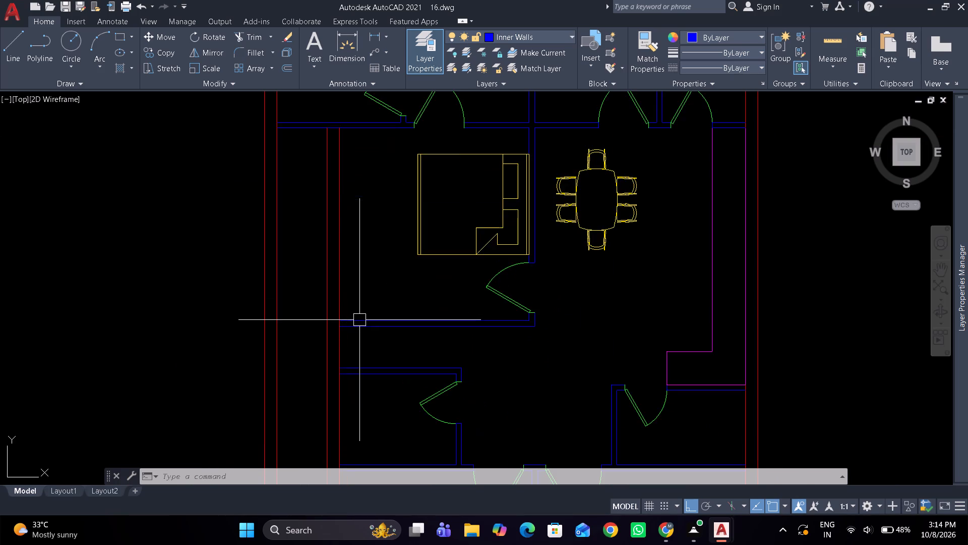
scroll(360, 340, "up", 2)
scroll(348, 299, "up", 1)
type("o")
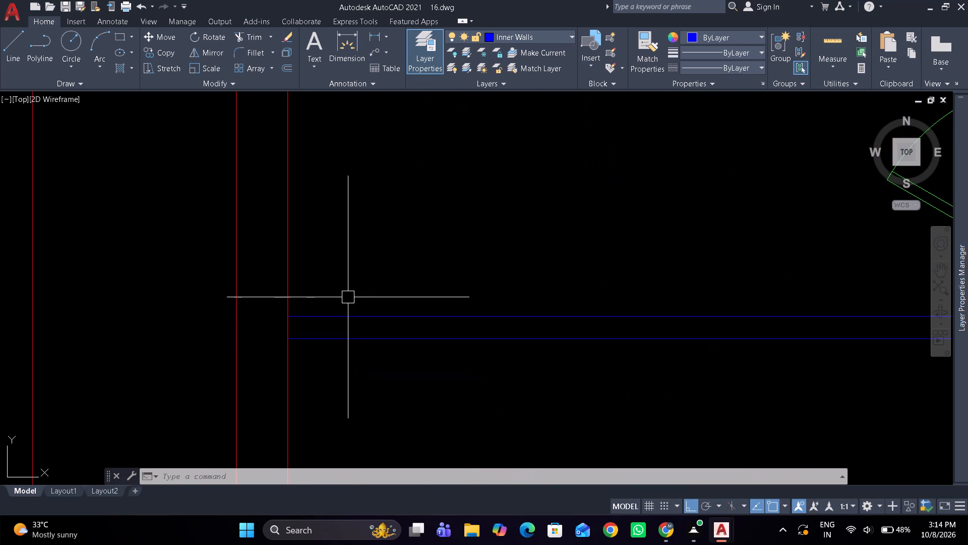
key("space")
key("space")
left_click_drag(348, 312, 350, 289)
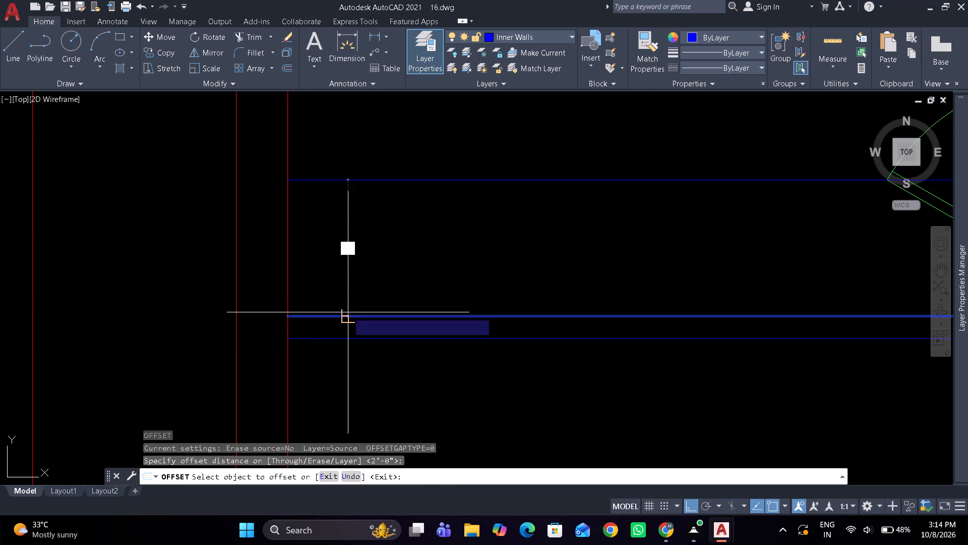
scroll(355, 264, "down", 2)
left_click(355, 264)
key("space")
Offset the inner line of the bedroom's left wall 6' to the right.
key("space")
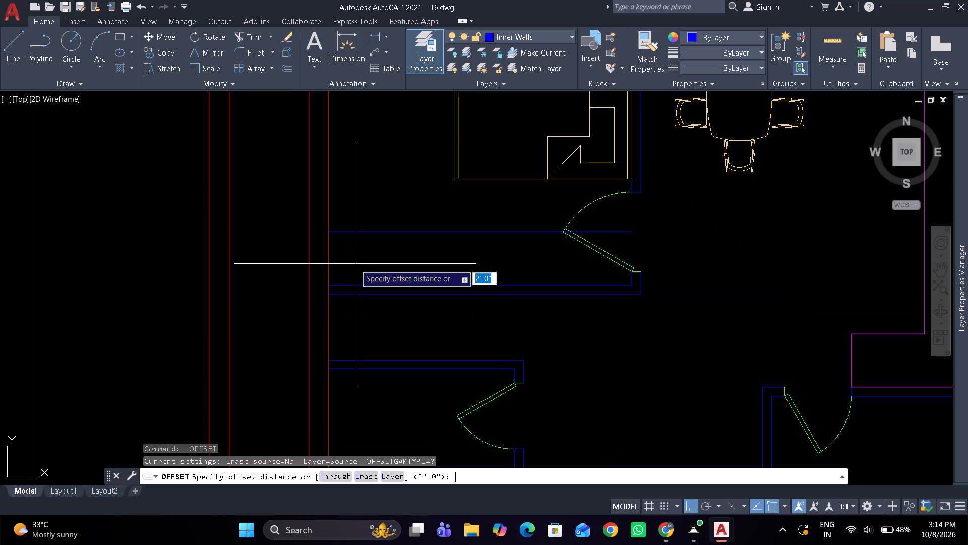
type("6'")
key("space")
left_click_drag(326, 268, 331, 267)
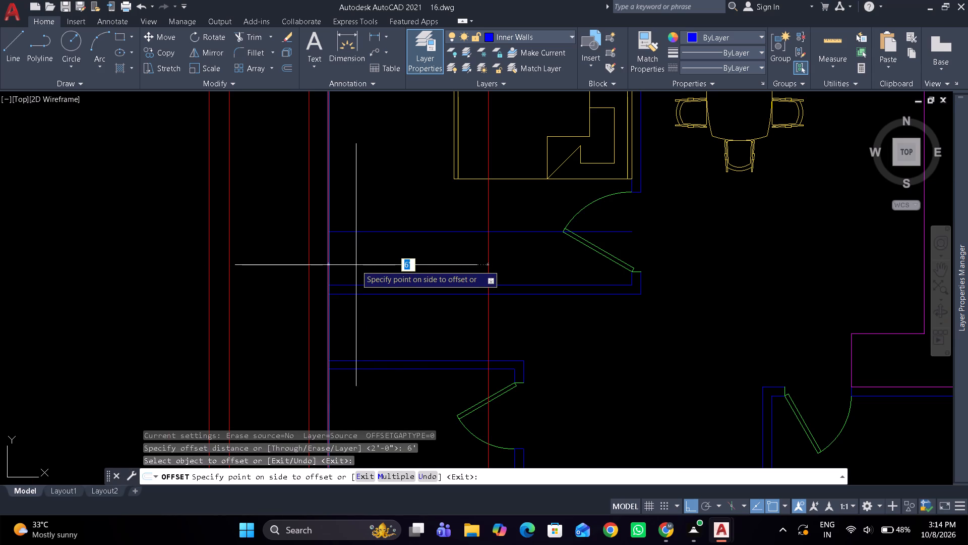
left_click(356, 265)
key("space")
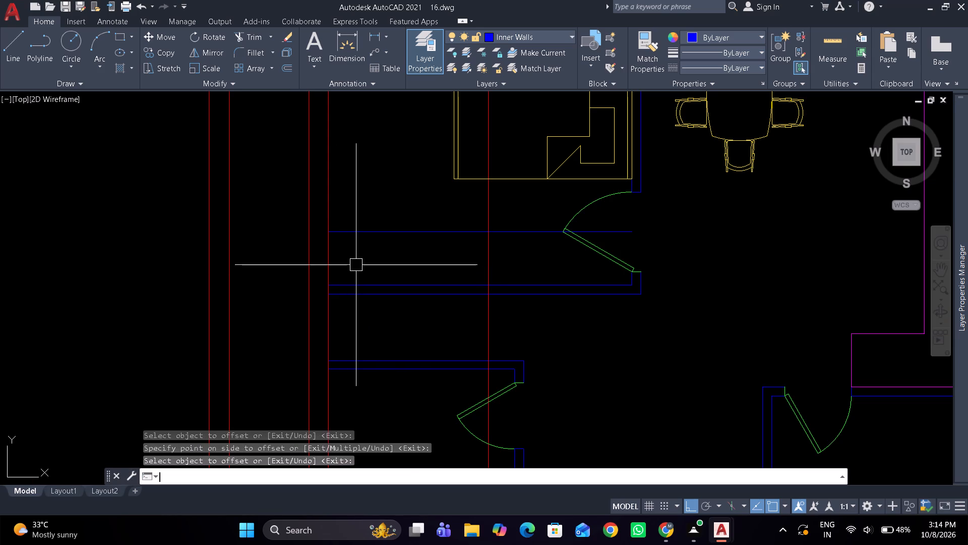
Draw a 6' by 2' rectangle in the bedroom's lower-left corner, bounded by the two offset lines and the walls.
type("re")
type("c")
key("space")
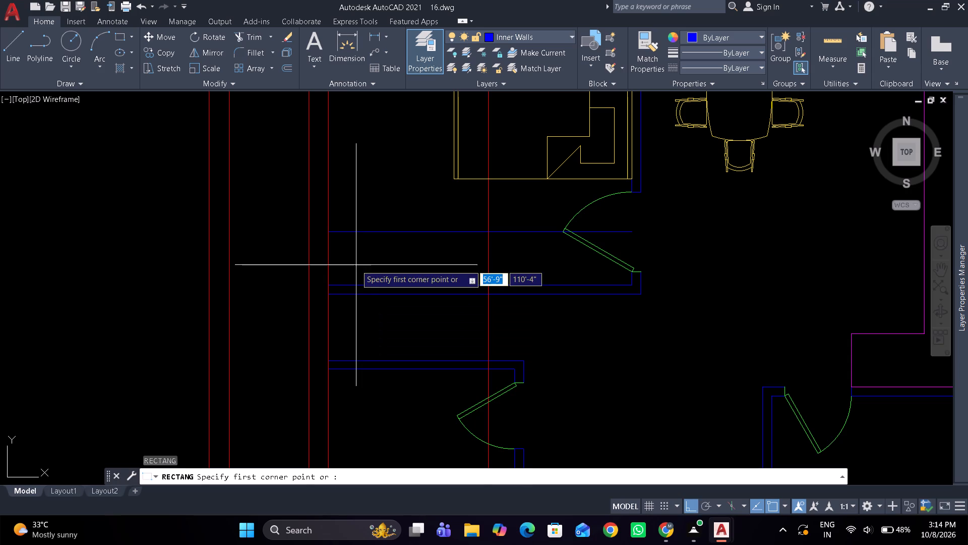
left_click(329, 233)
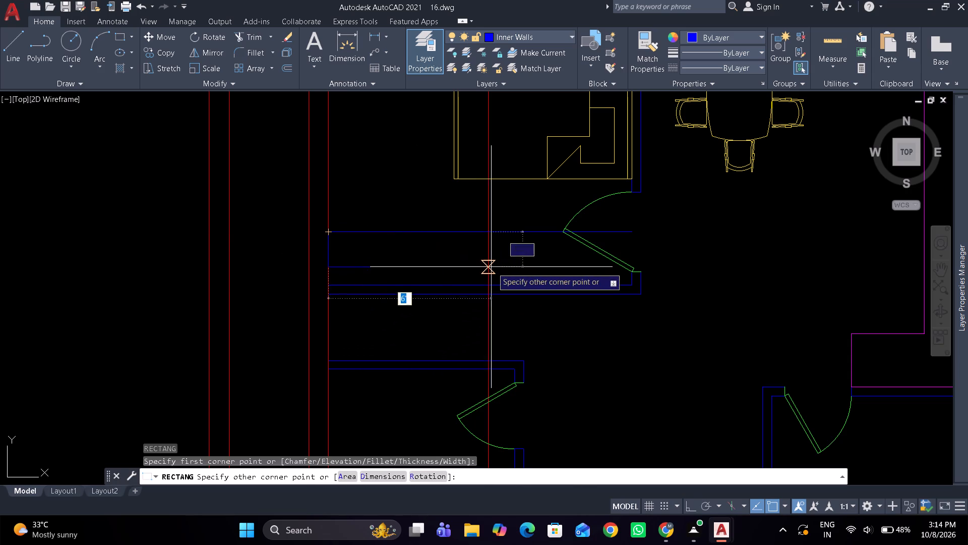
left_click(486, 286)
Erase the 2' and 6' offset guide lines in the bedroom.
left_click(502, 237)
left_click(487, 212)
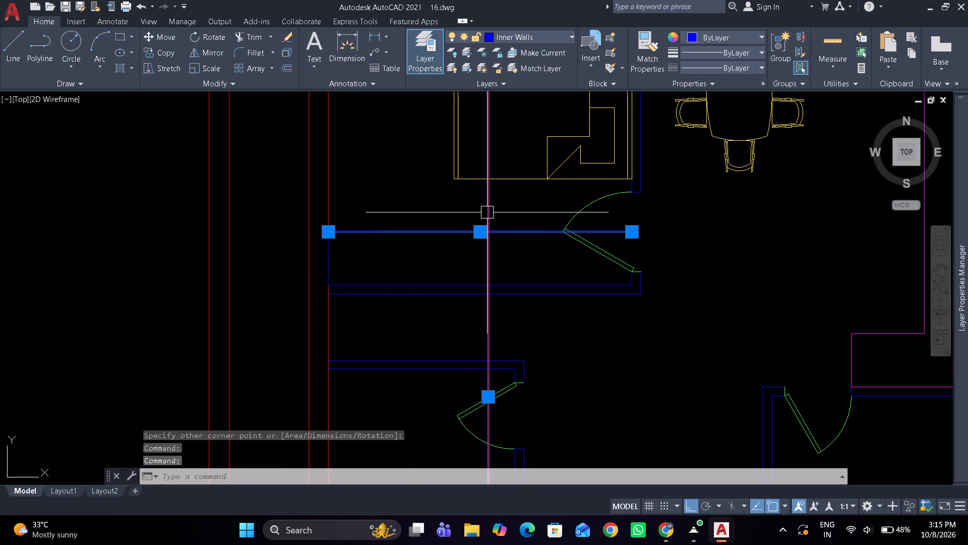
type("e")
key("space")
Move the bedroom rectangle to the Furniture layer.
left_click(415, 229)
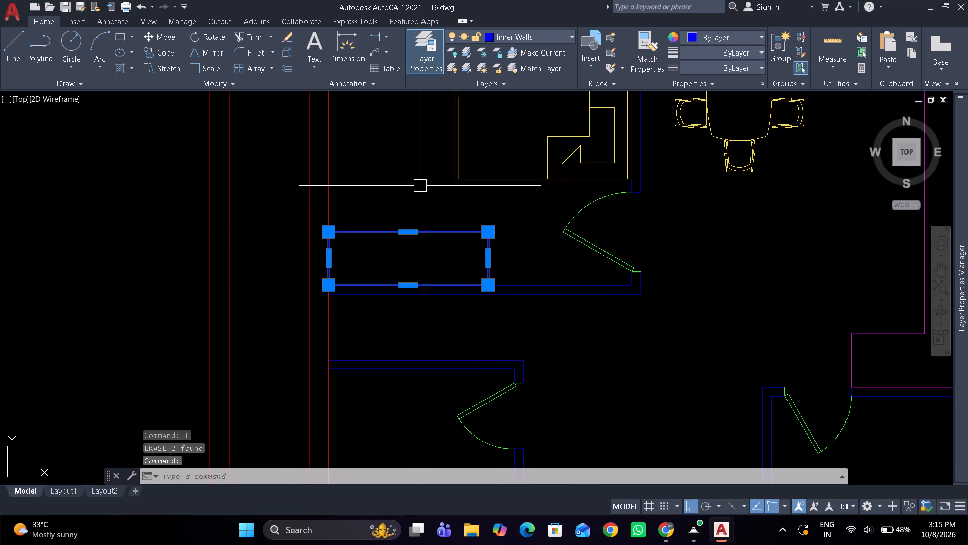
left_click(521, 42)
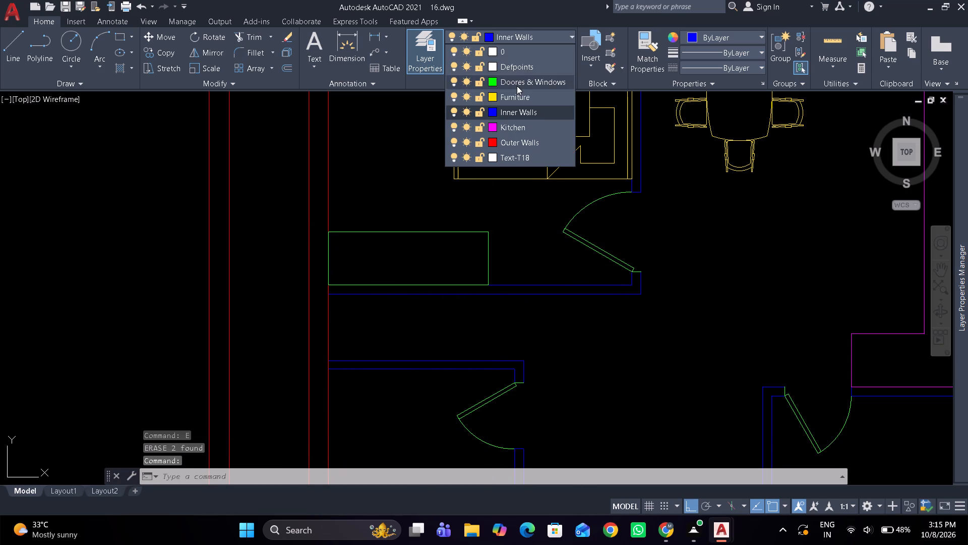
left_click(517, 96)
key("Escape")
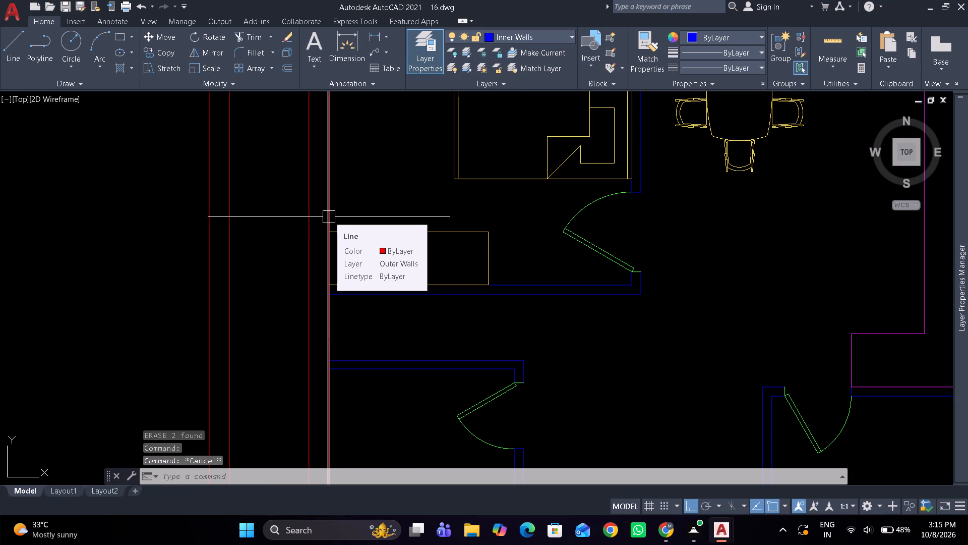
Copy the bedroom rectangle by its upper-left corner to the upper-left inner corner of the lower-left room.
left_click(350, 234)
scroll(370, 200, "down", 2)
type("co")
key("space")
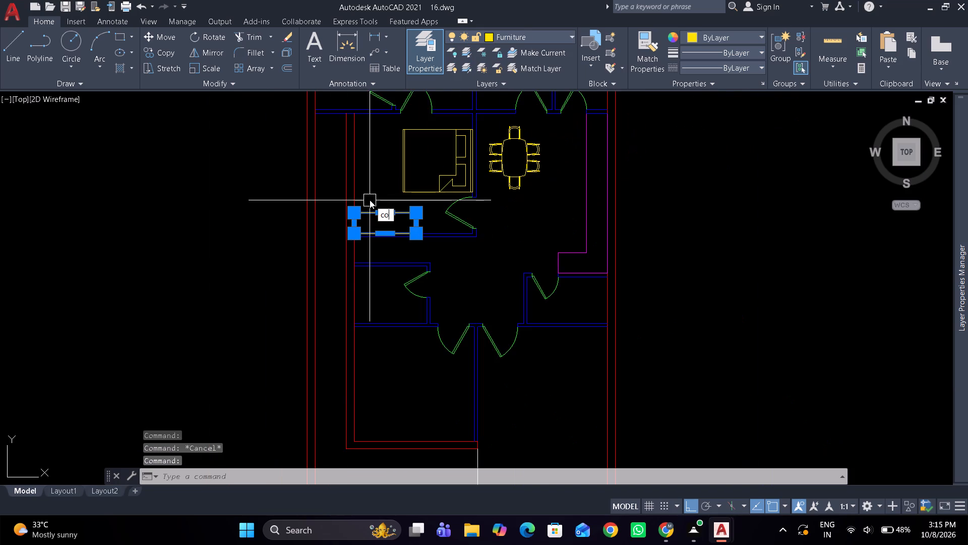
scroll(357, 217, "up", 2)
left_click(351, 211)
scroll(351, 211, "down", 2)
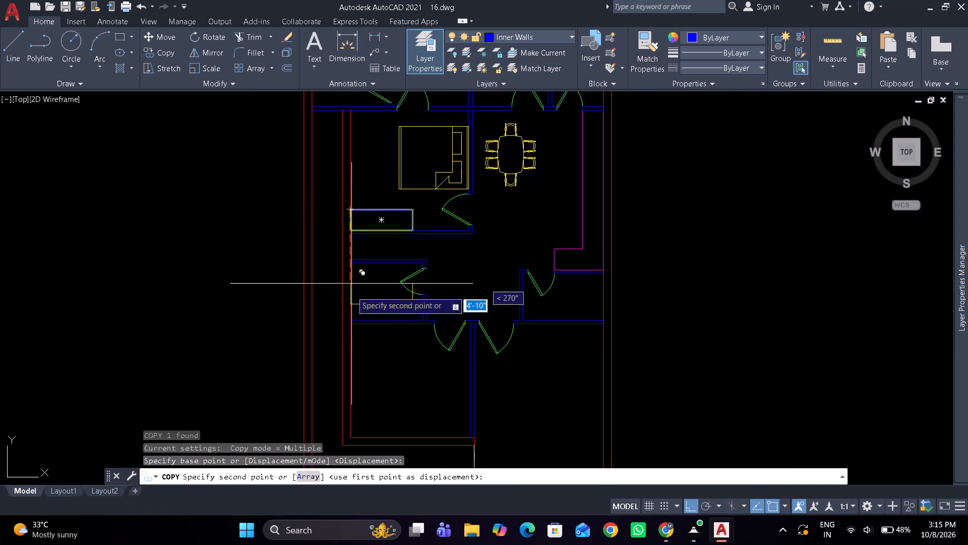
scroll(354, 336, "up", 4)
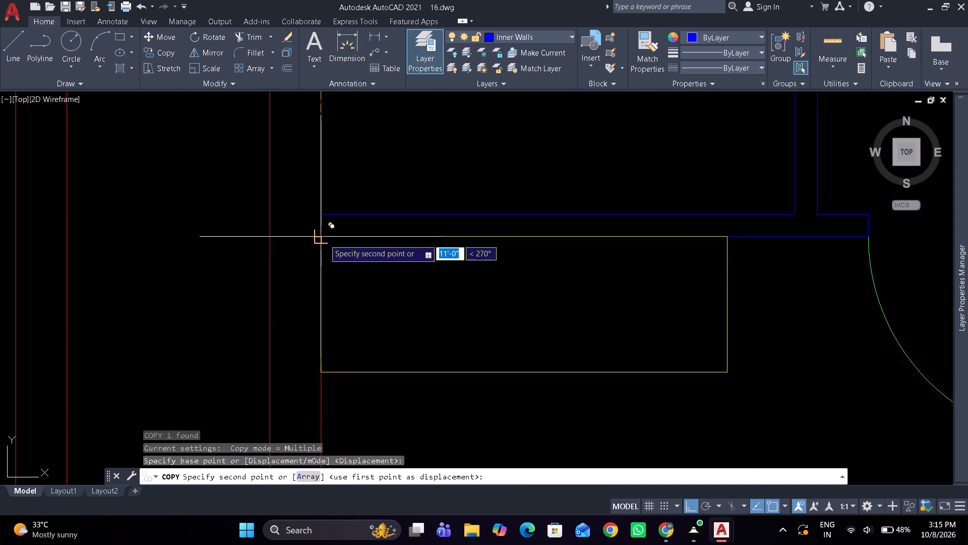
left_click(324, 239)
scroll(366, 231, "down", 1)
key("Escape")
Create a copy of the bedroom bed rotated 270° about its centre, keeping the original.
scroll(369, 233, "down", 3)
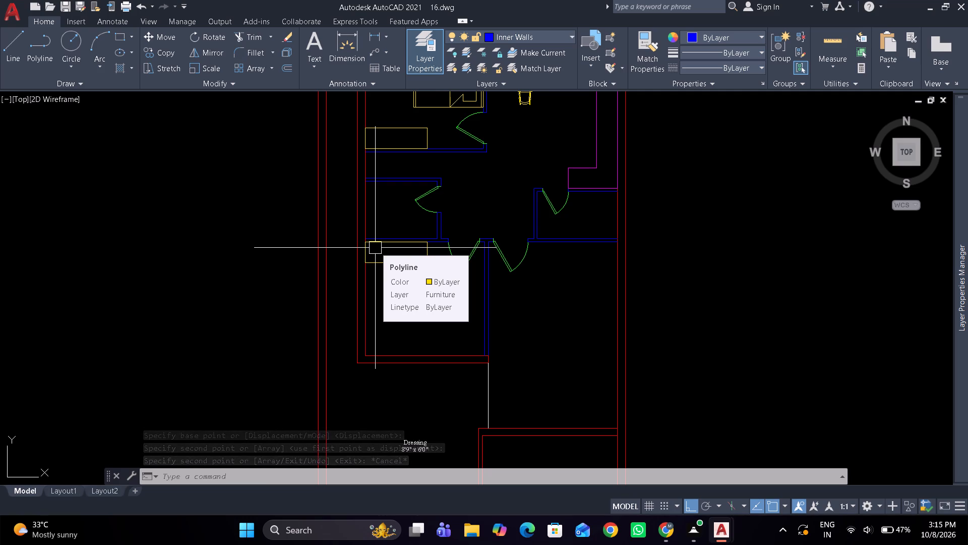
scroll(375, 248, "down", 1)
left_click(428, 134)
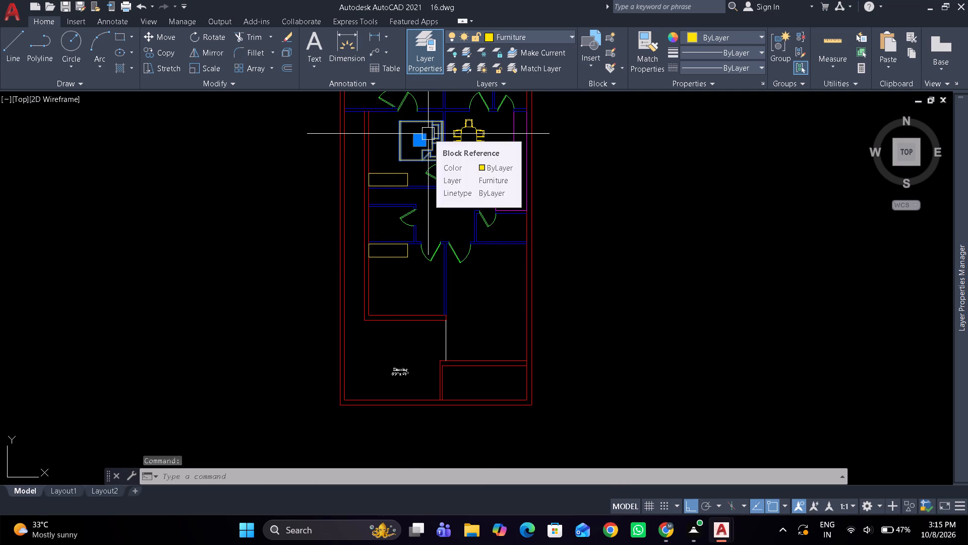
type("ro")
key("space")
left_click(421, 138)
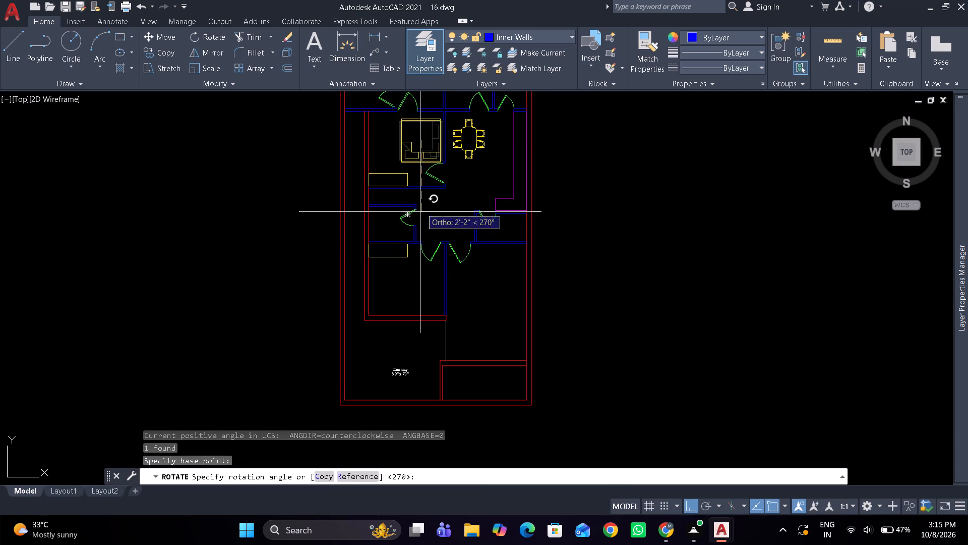
key("c")
key("space")
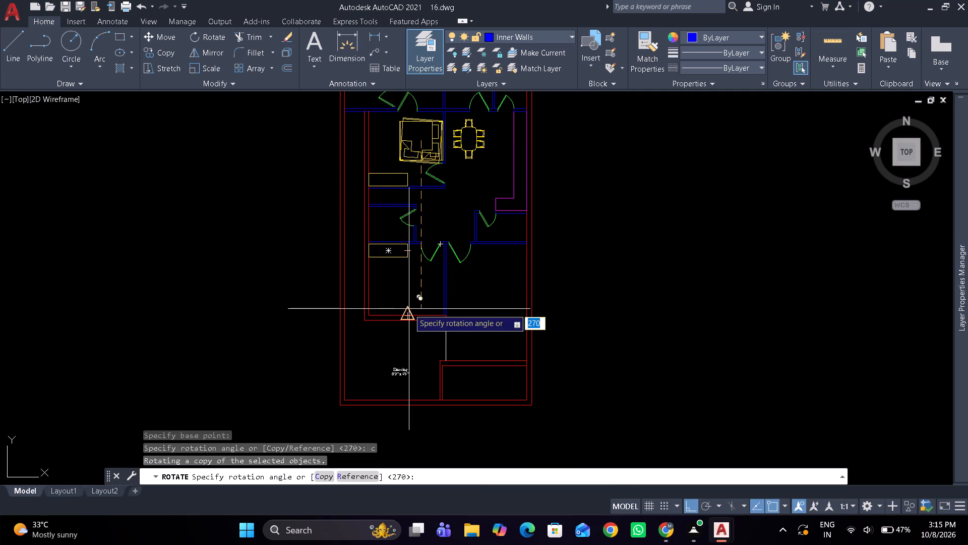
left_click(416, 293)
Move the rotated bed copy by its headboard midpoint onto the lower wall of the lower-left bedroom.
scroll(426, 148, "up", 2)
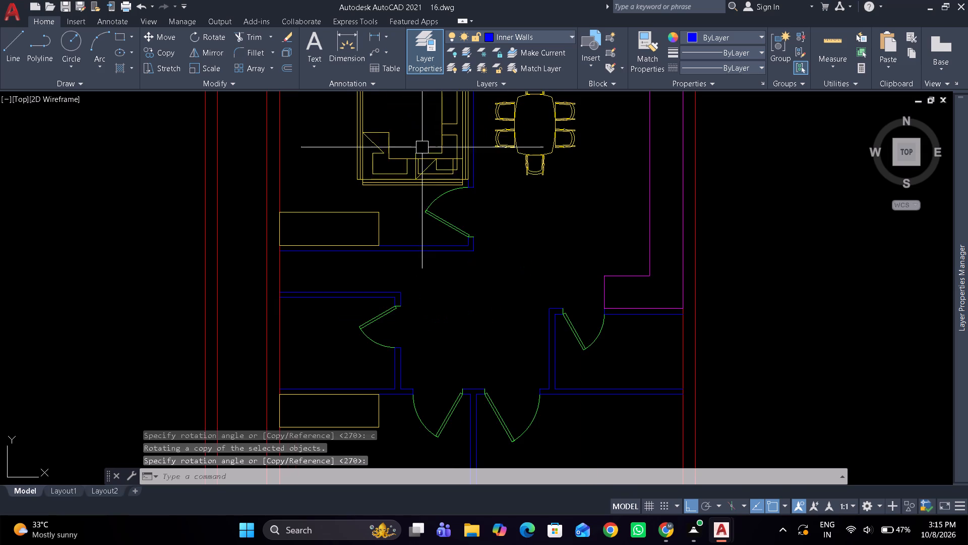
left_click(416, 177)
type("m")
key("space")
scroll(416, 177, "up", 3)
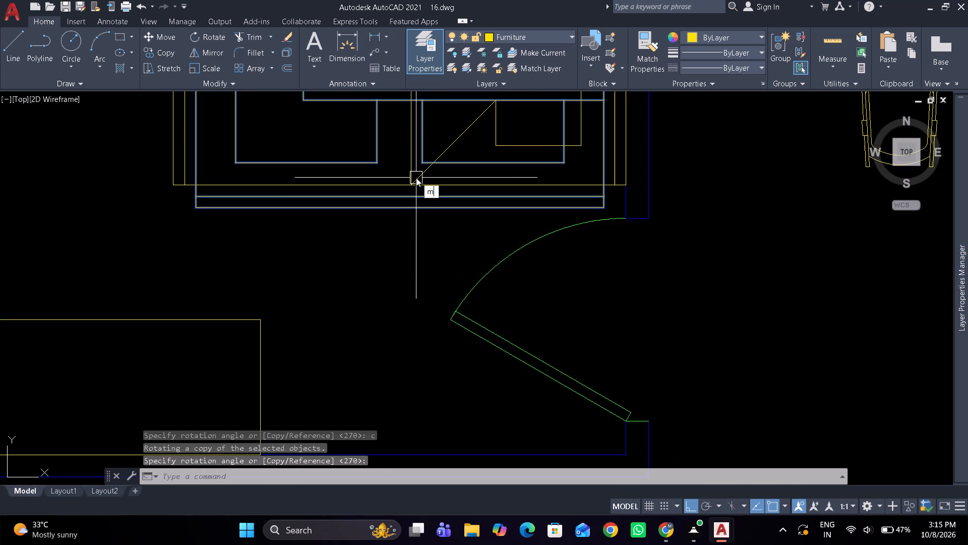
key("space")
left_click(404, 211)
scroll(404, 211, "down", 5)
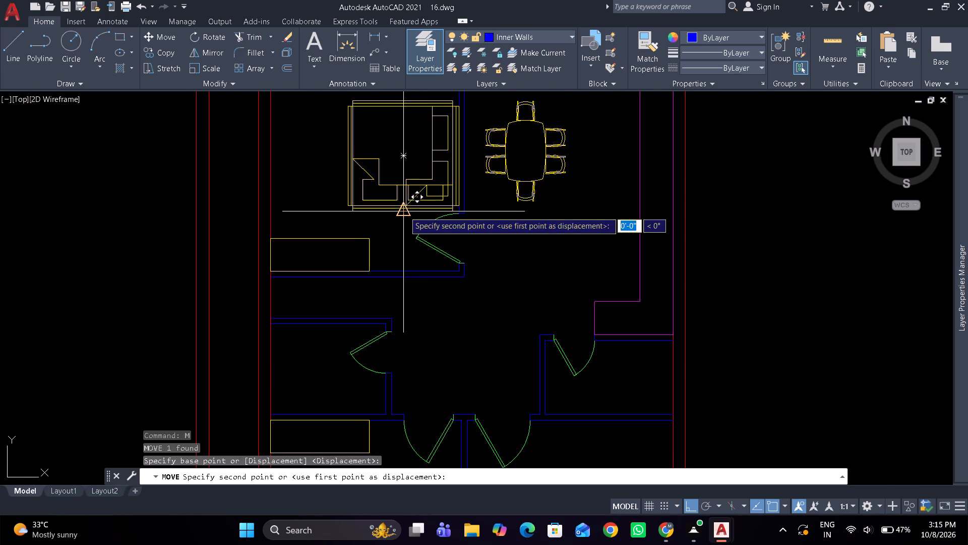
scroll(399, 222, "down", 2)
scroll(383, 350, "up", 1)
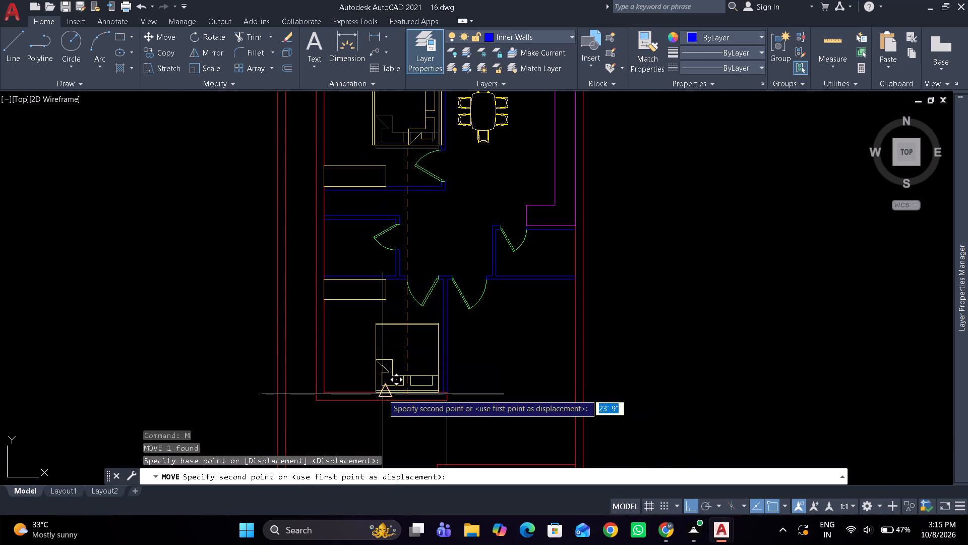
left_click(383, 394)
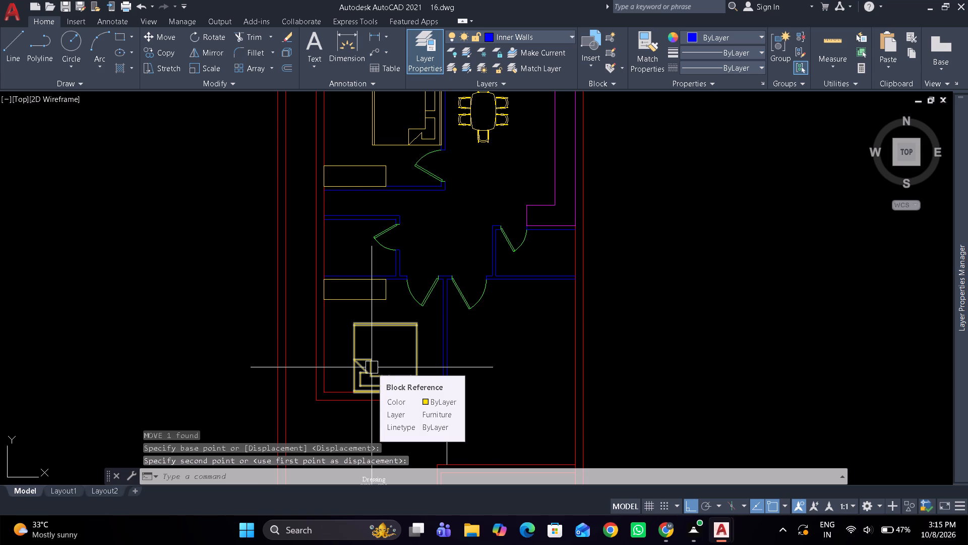
Insert the Window - Imperial block into the free space above the bed in the lower-left bedroom.
scroll(369, 376, "up", 2)
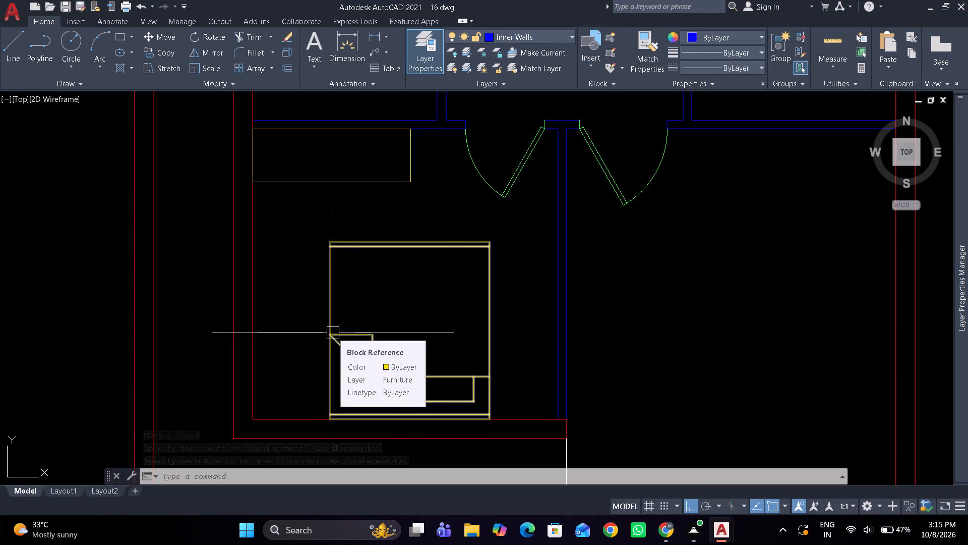
key("ctrl+3")
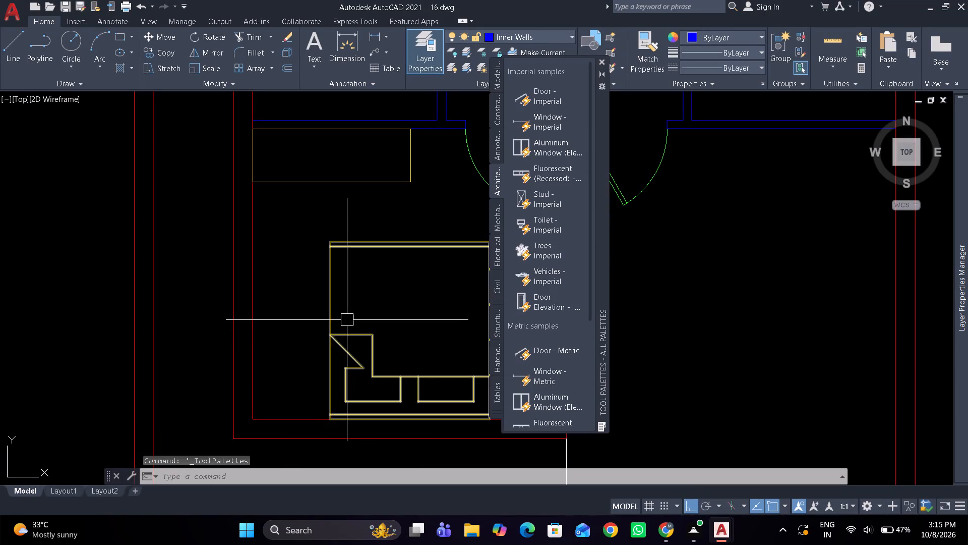
left_click(554, 115)
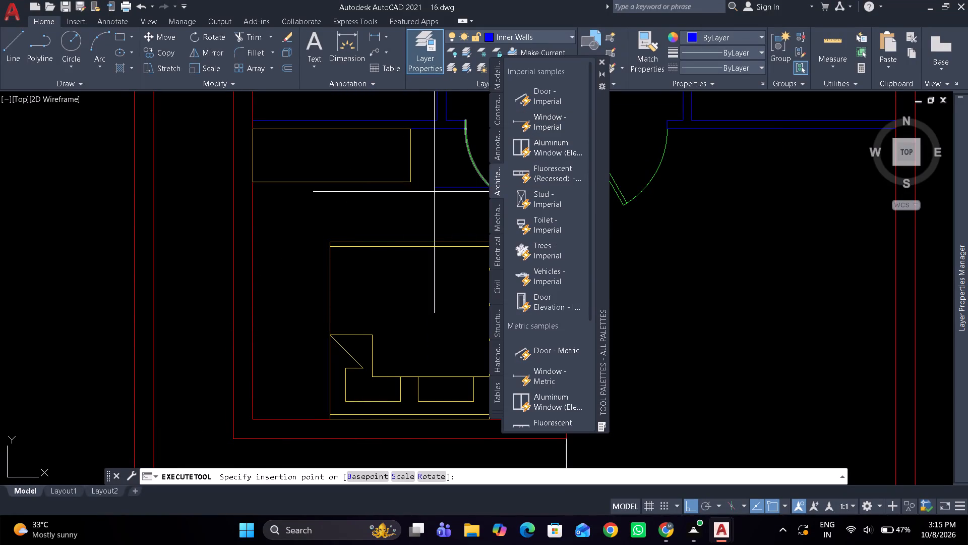
left_click(350, 220)
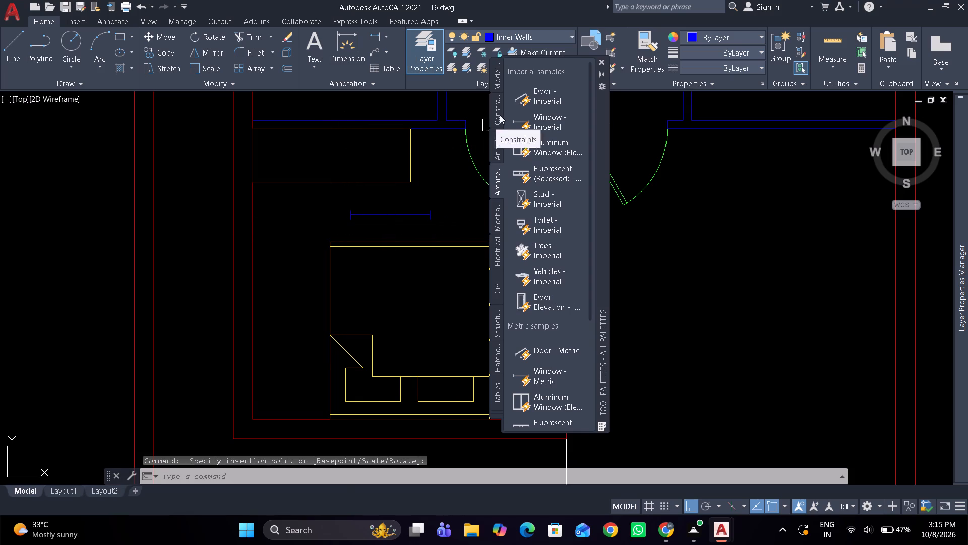
key("ctrl+3")
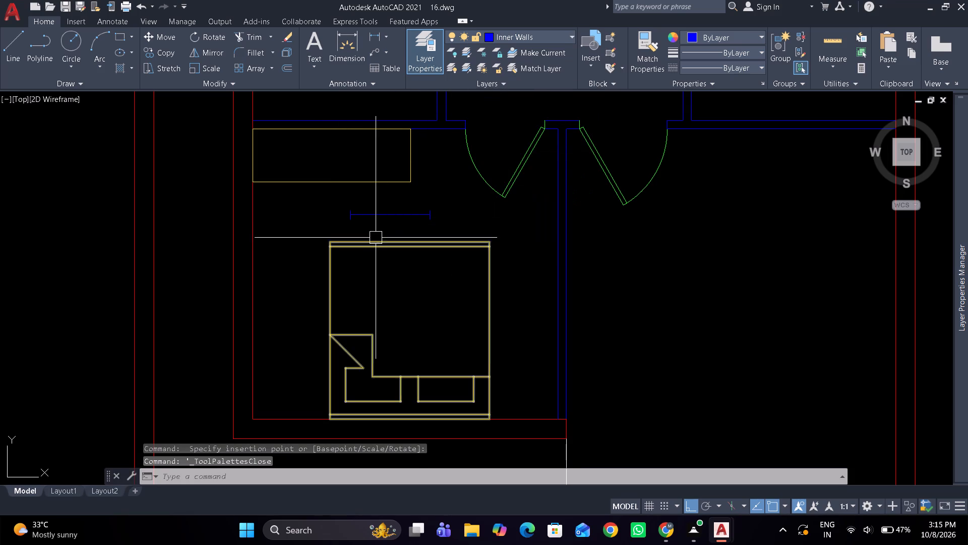
Shift the window block a short distance toward the bedroom's left wall.
left_click(391, 207)
left_click(385, 214)
left_click(385, 214)
scroll(383, 216, "up", 2)
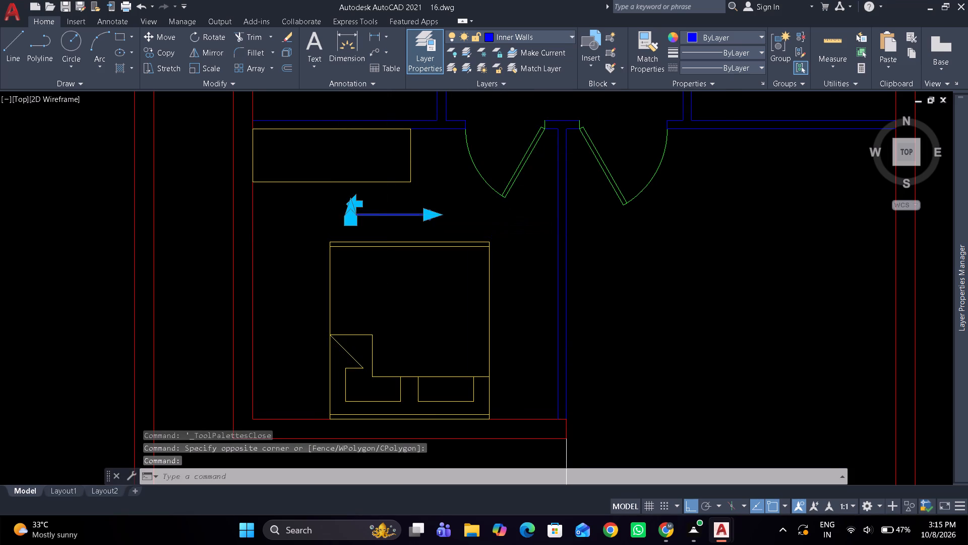
scroll(383, 216, "up", 1)
left_click(248, 229)
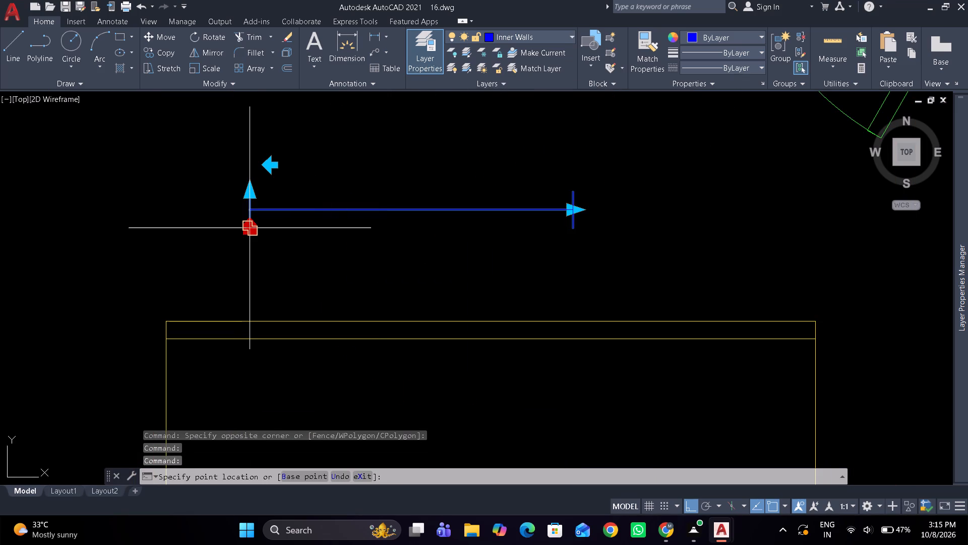
left_click(183, 264)
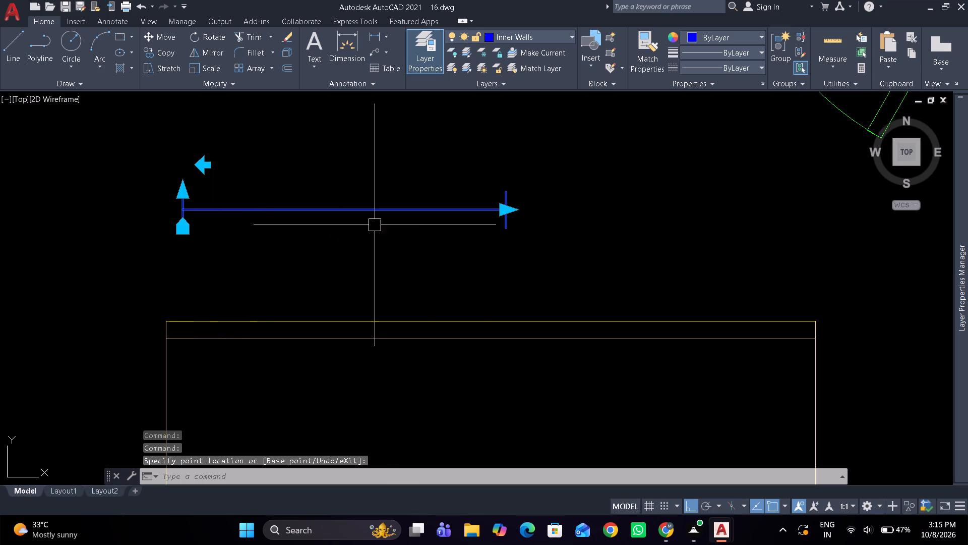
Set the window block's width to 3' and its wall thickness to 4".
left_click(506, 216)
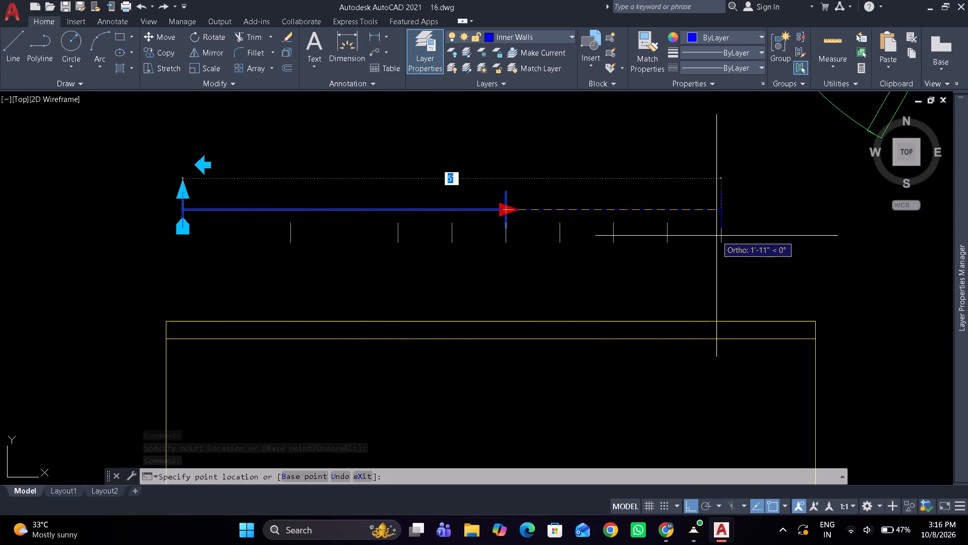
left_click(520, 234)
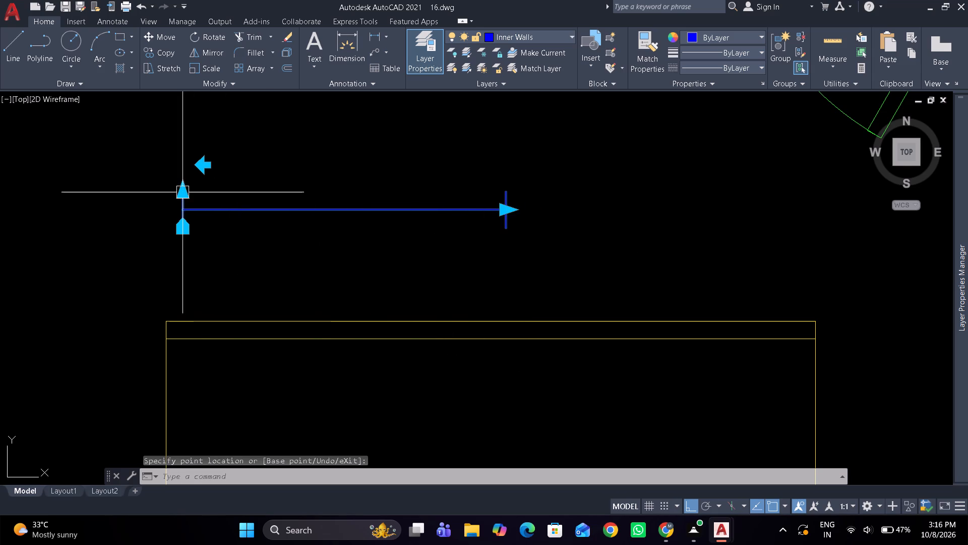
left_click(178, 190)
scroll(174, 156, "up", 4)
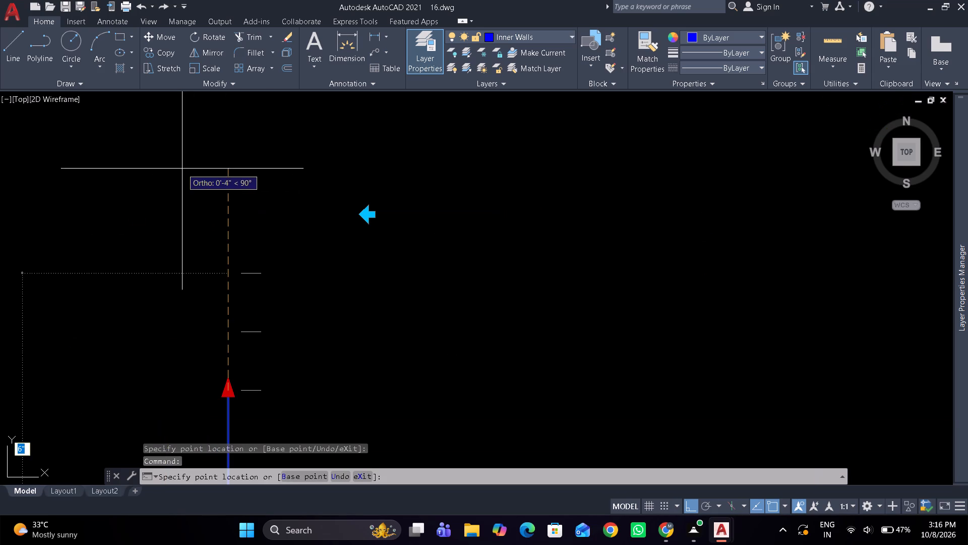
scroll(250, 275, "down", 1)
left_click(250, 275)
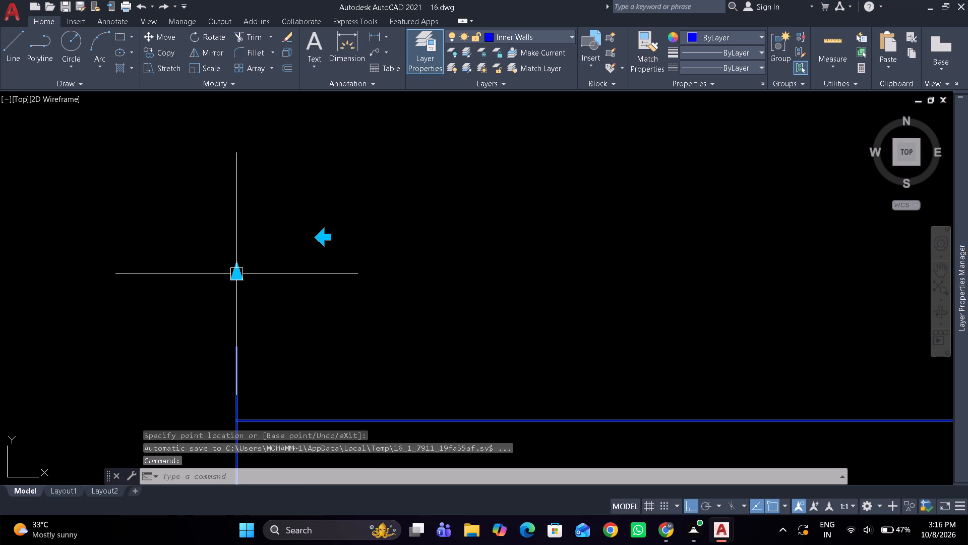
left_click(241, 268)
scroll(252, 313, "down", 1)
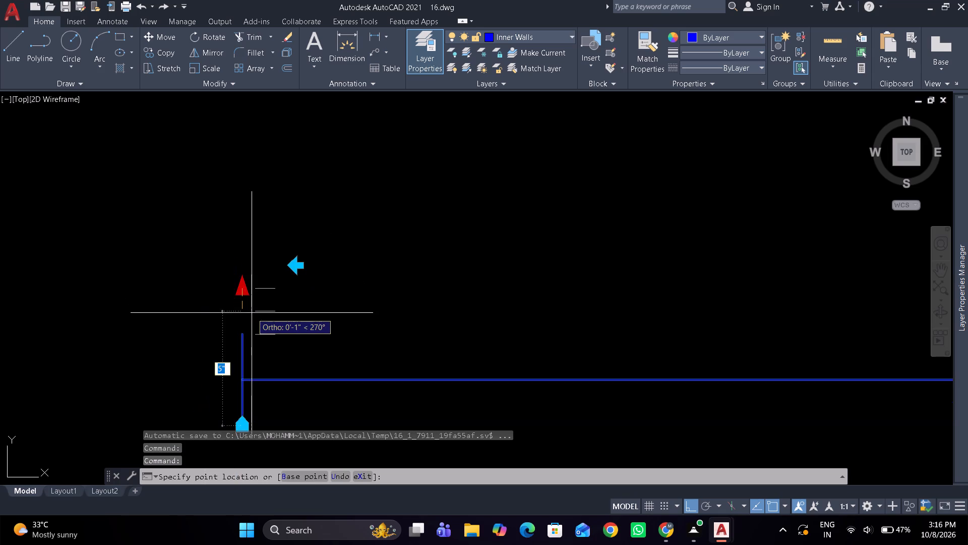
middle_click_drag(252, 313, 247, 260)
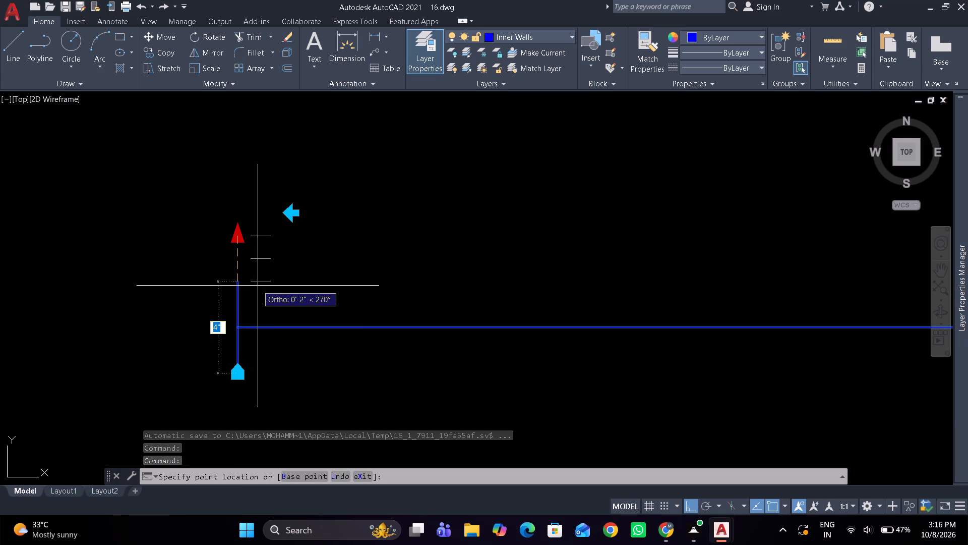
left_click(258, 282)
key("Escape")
Rotate the window block 90° about the midpoint of its length so it stands vertically.
scroll(261, 282, "down", 2)
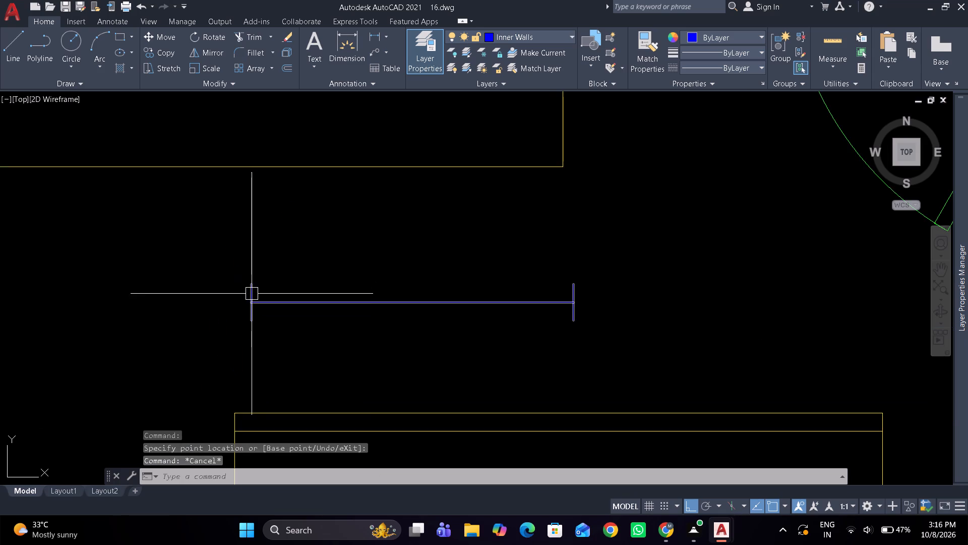
left_click(252, 294)
type("ro")
key("space")
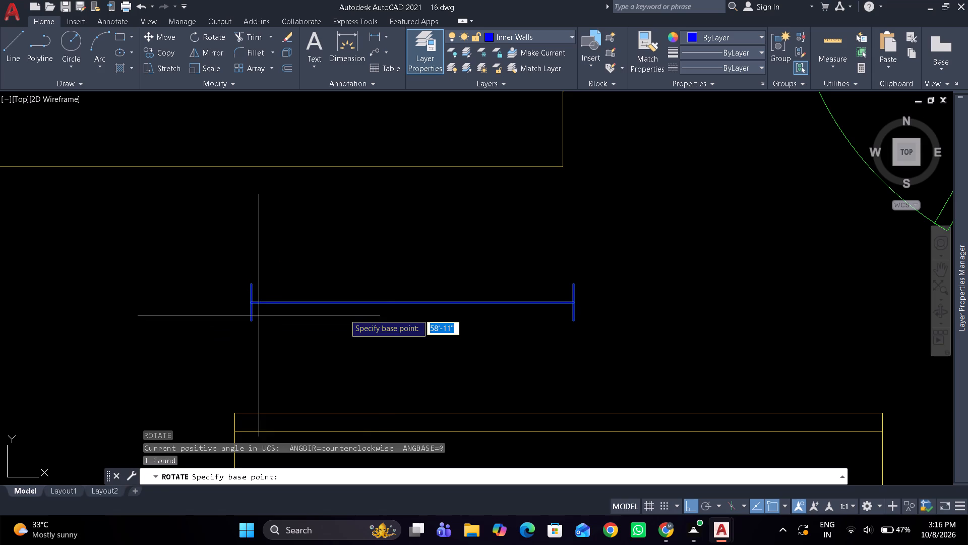
left_click_drag(407, 305, 407, 297)
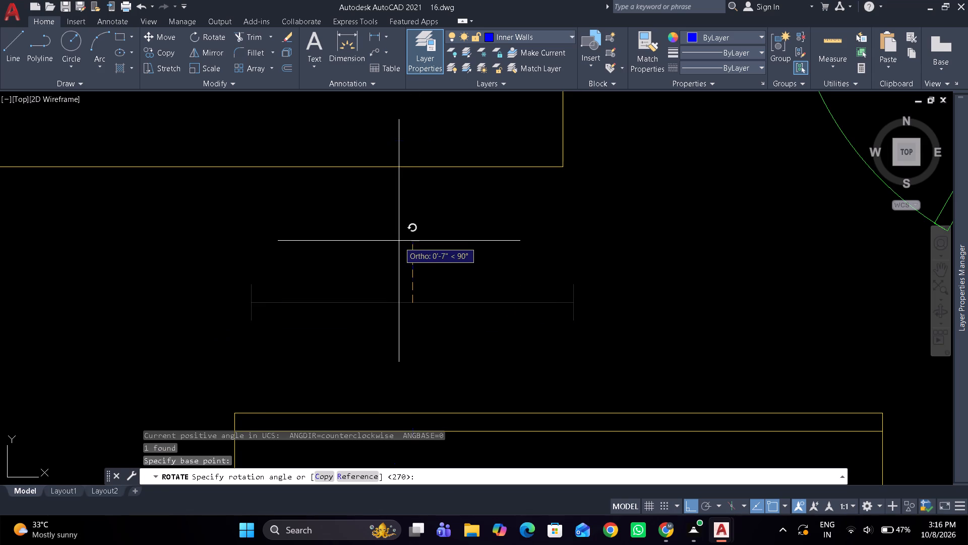
left_click(392, 229)
Move the window block to the Doores & Windows layer.
left_click(413, 234)
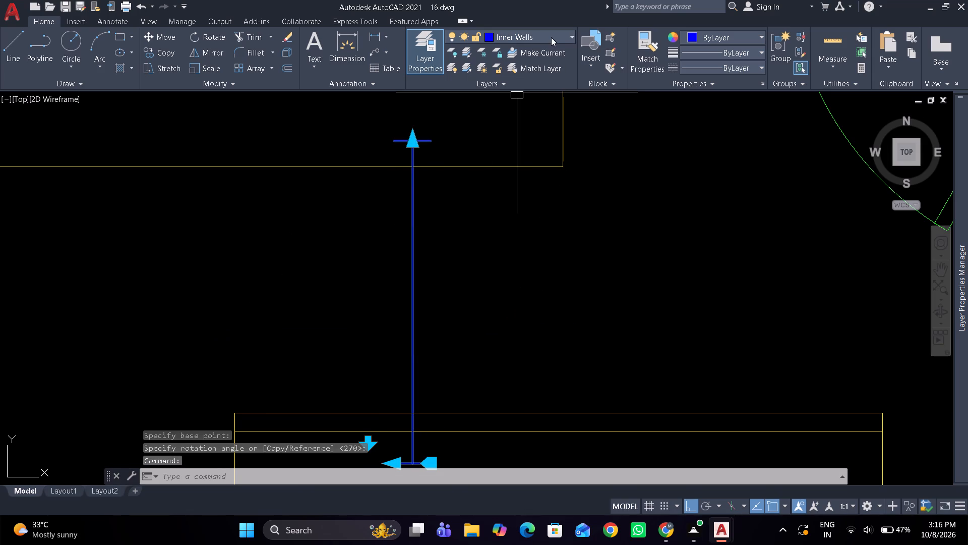
left_click(551, 37)
left_click(526, 83)
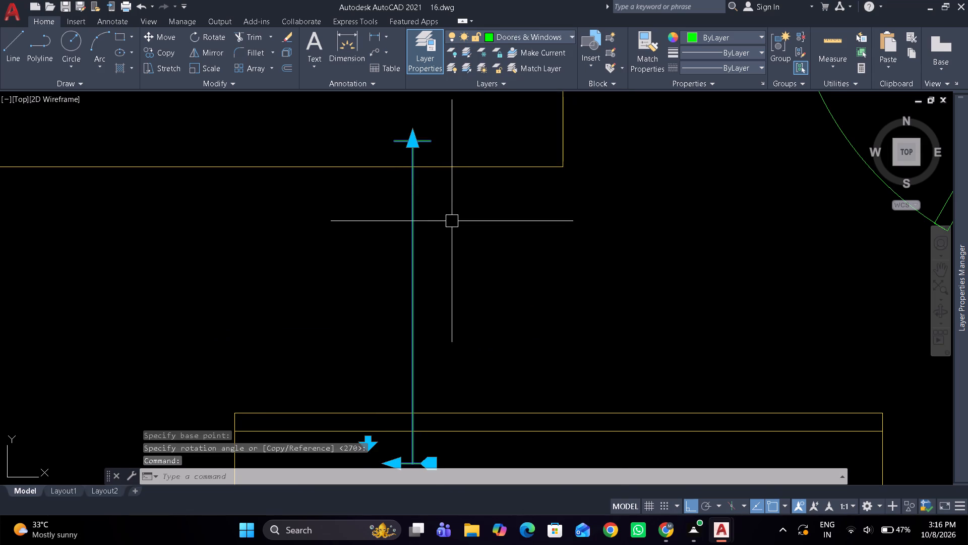
Move the vertical window block about 3' horizontally toward the bedroom's left wall.
scroll(452, 222, "down", 2)
middle_click_drag(445, 252, 447, 245)
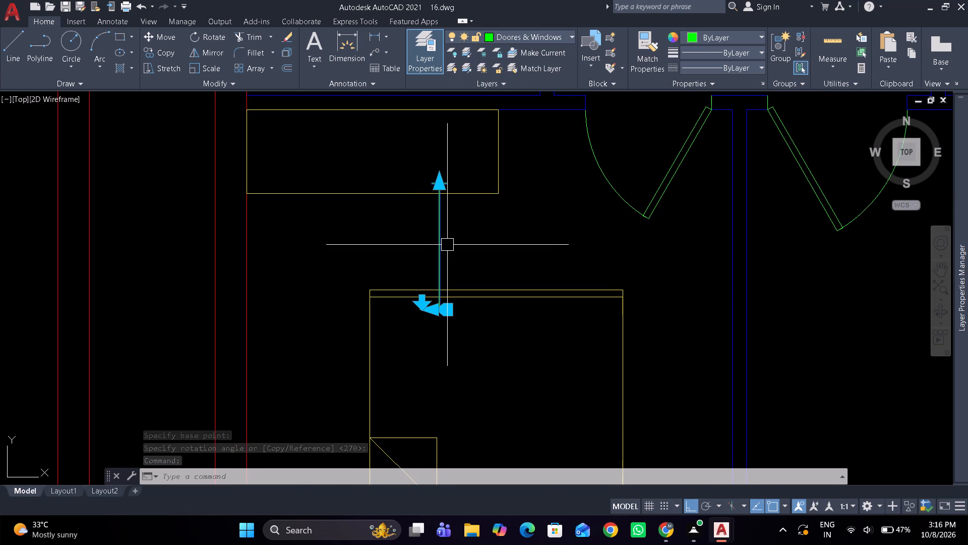
key("m")
key("space")
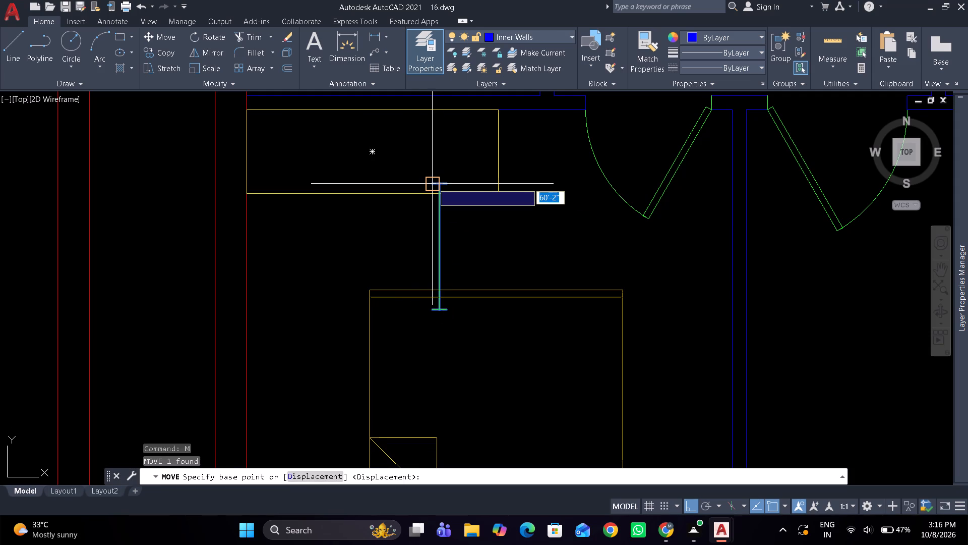
left_click(433, 183)
scroll(417, 195, "down", 2)
scroll(372, 232, "up", 1)
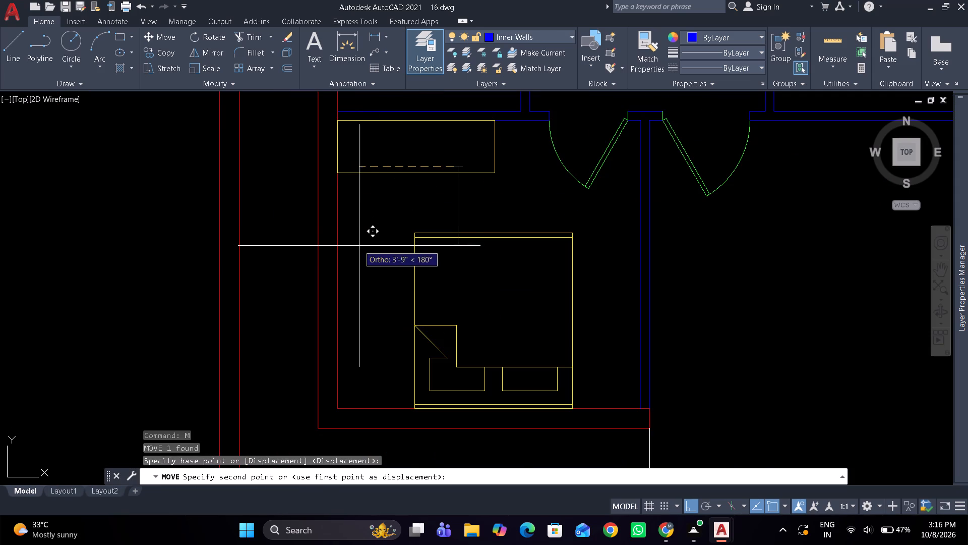
left_click(375, 210)
Set the vertical window block's wall thickness to 6".
left_click(381, 200)
scroll(372, 219, "up", 4)
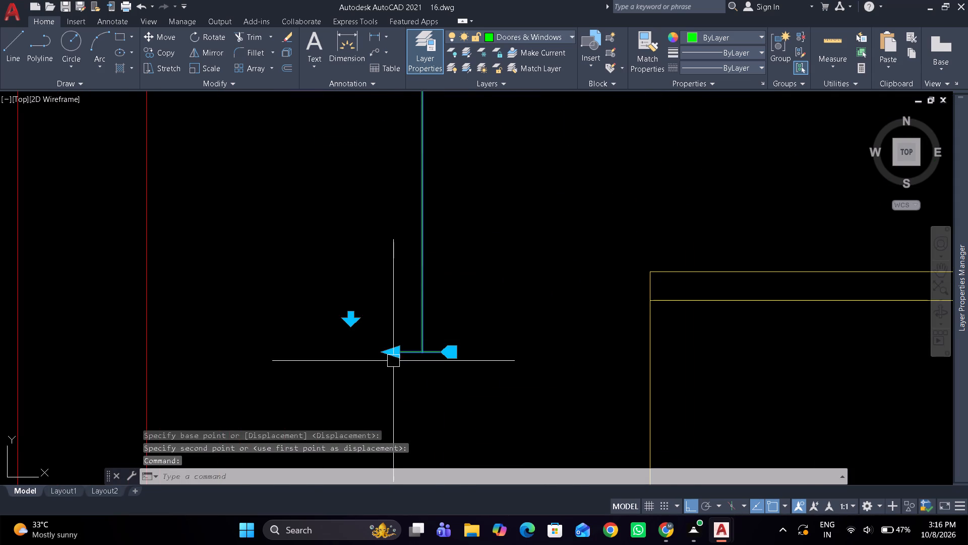
left_click(391, 355)
scroll(391, 355, "up", 2)
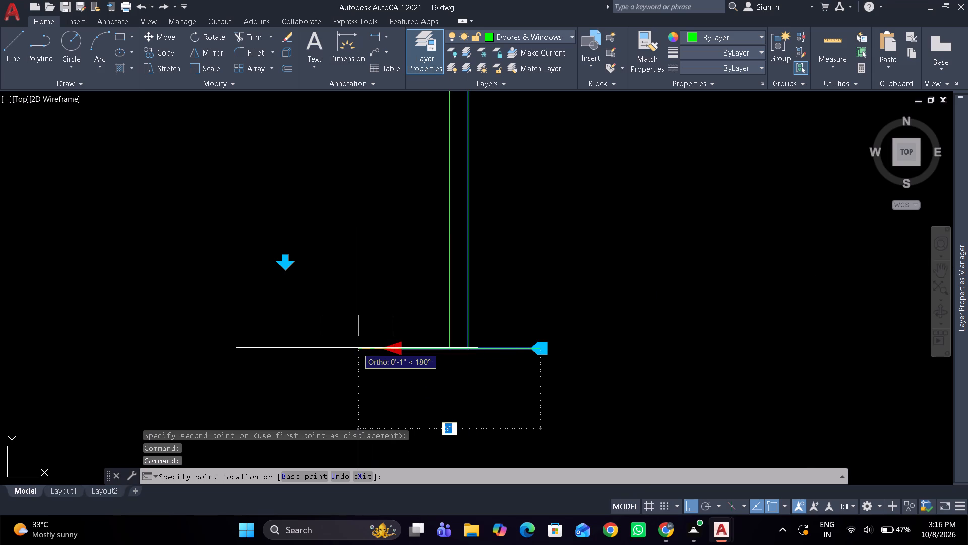
left_click(255, 357)
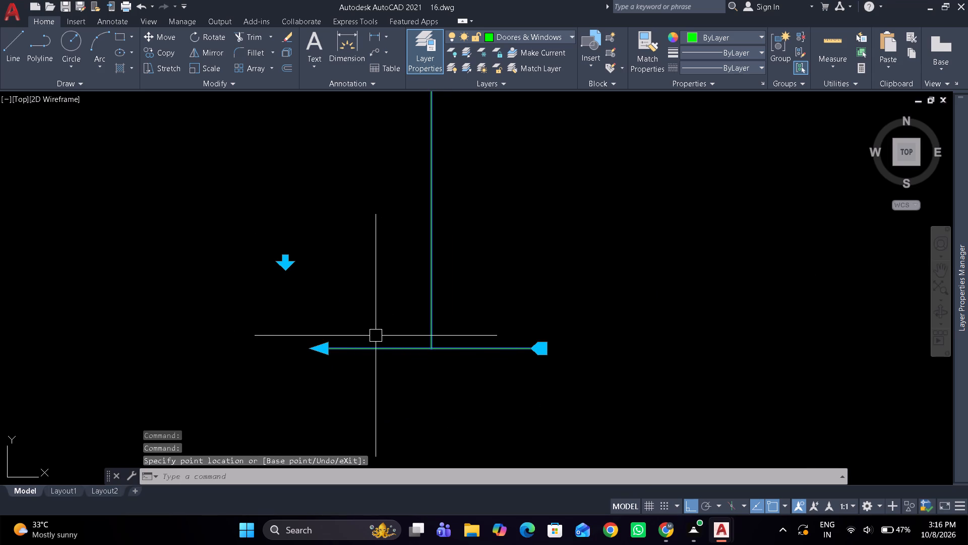
Move the window block by its lower-left end onto the outer face of the bedroom's left wall, beside the bed.
key("m")
key("space")
left_click(322, 351)
scroll(320, 351, "down", 5)
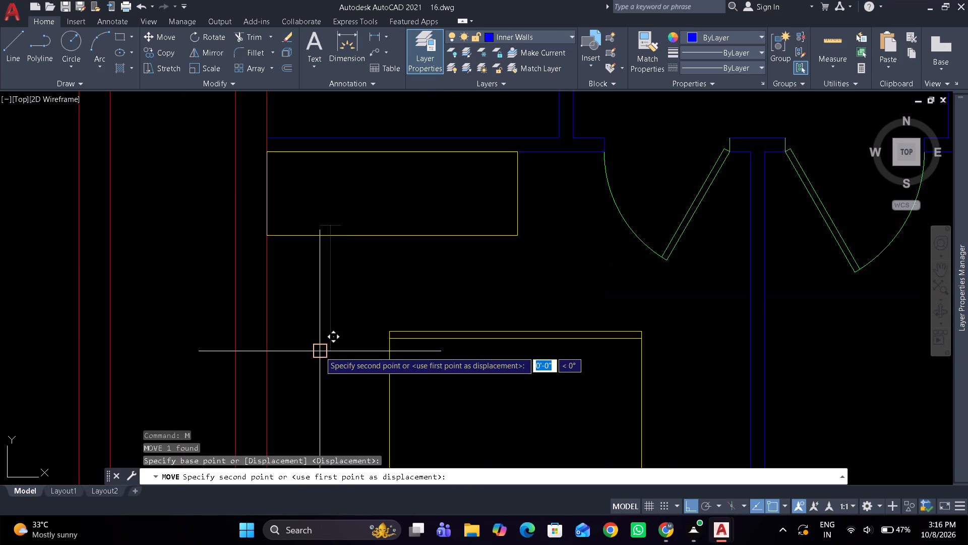
middle_click_drag(323, 352, 407, 284)
middle_click_drag(383, 367, 459, 266)
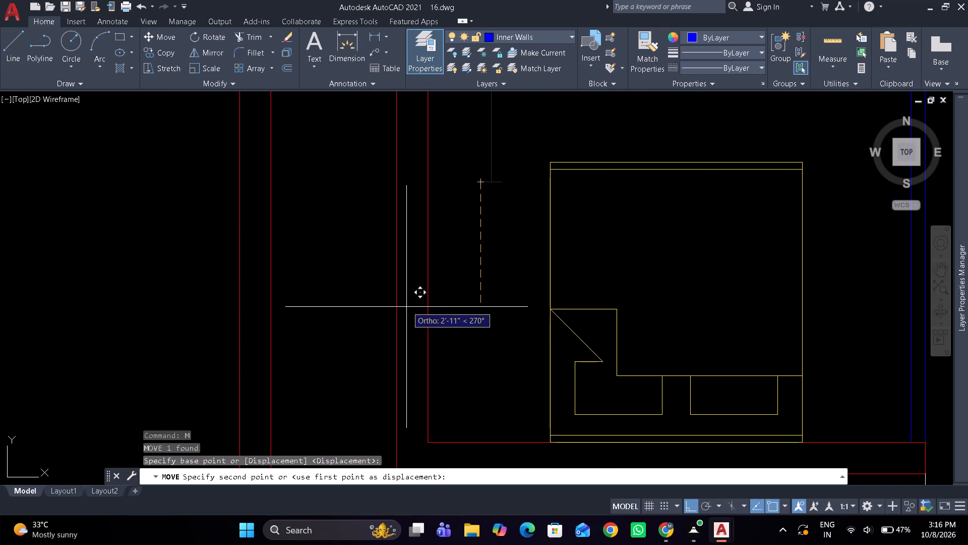
left_click(396, 310)
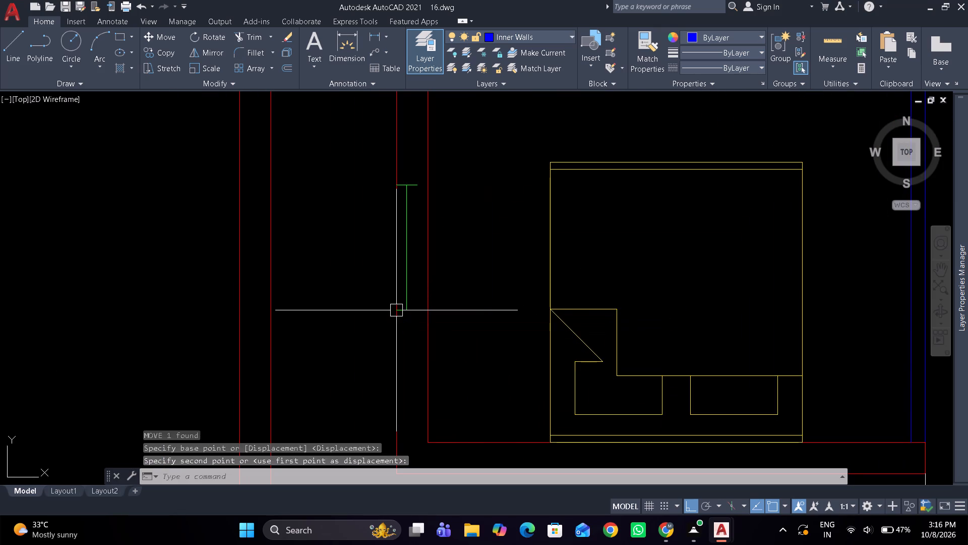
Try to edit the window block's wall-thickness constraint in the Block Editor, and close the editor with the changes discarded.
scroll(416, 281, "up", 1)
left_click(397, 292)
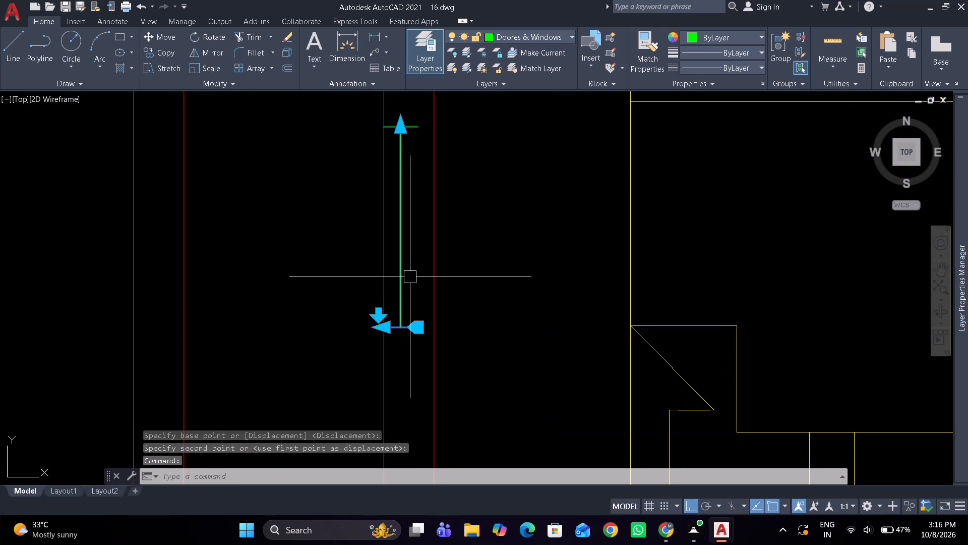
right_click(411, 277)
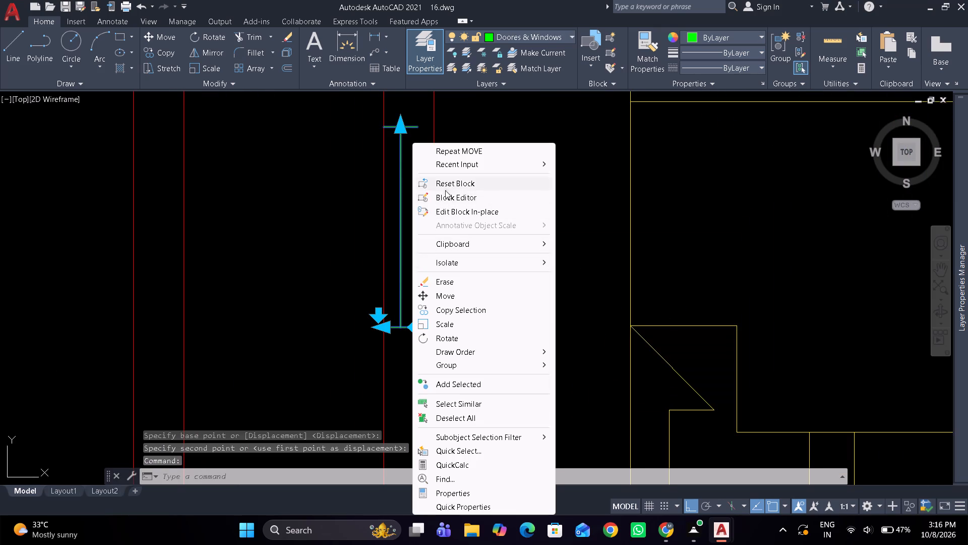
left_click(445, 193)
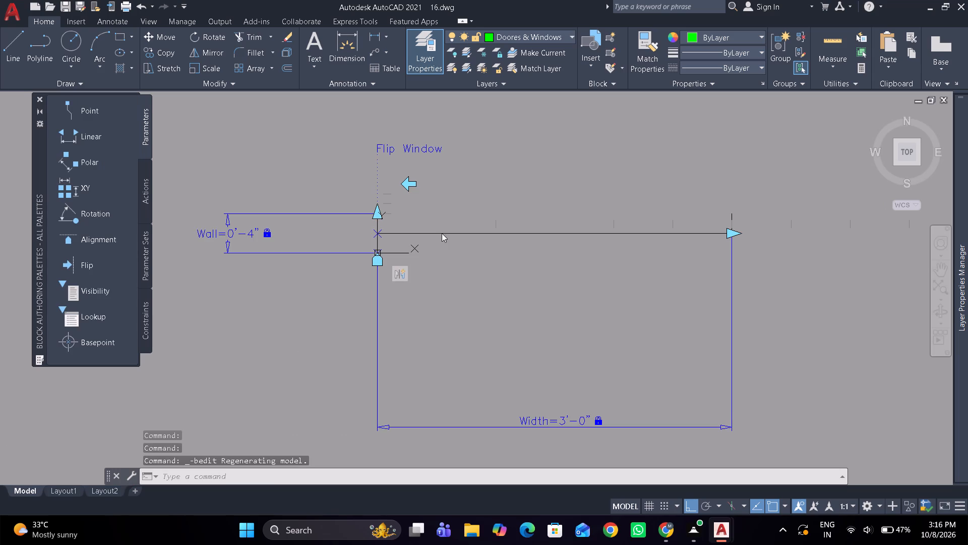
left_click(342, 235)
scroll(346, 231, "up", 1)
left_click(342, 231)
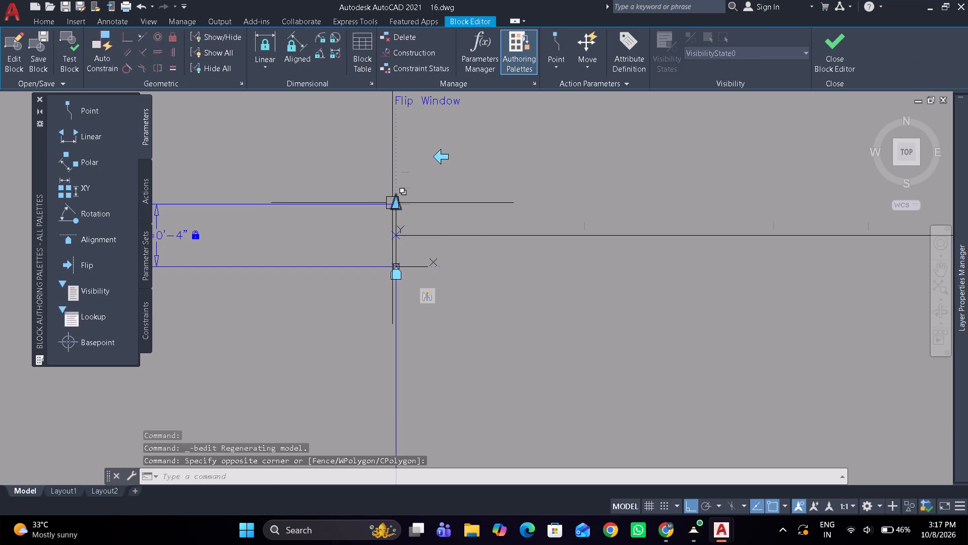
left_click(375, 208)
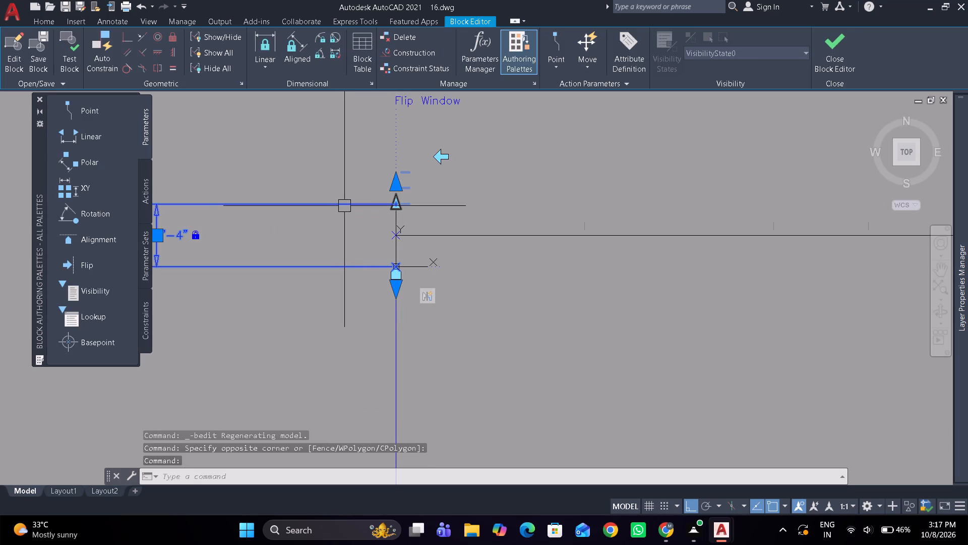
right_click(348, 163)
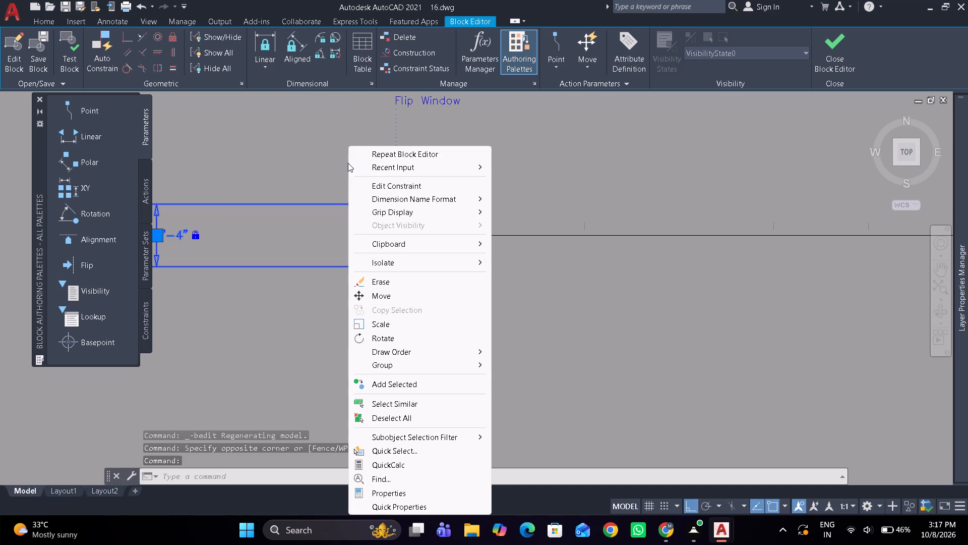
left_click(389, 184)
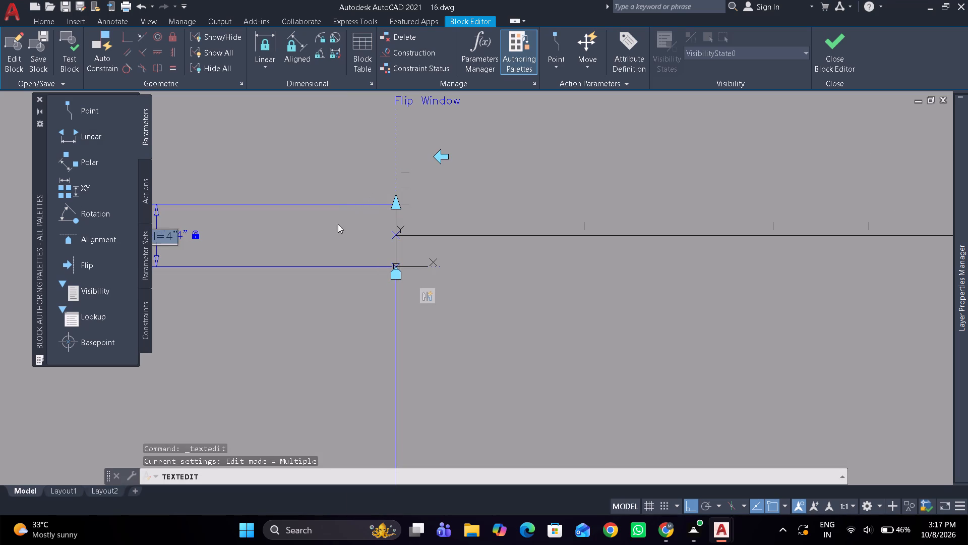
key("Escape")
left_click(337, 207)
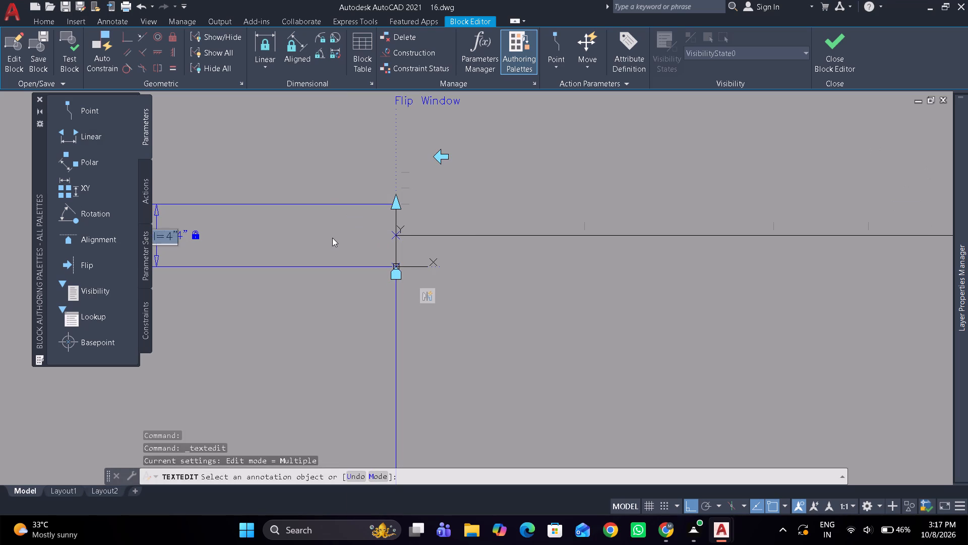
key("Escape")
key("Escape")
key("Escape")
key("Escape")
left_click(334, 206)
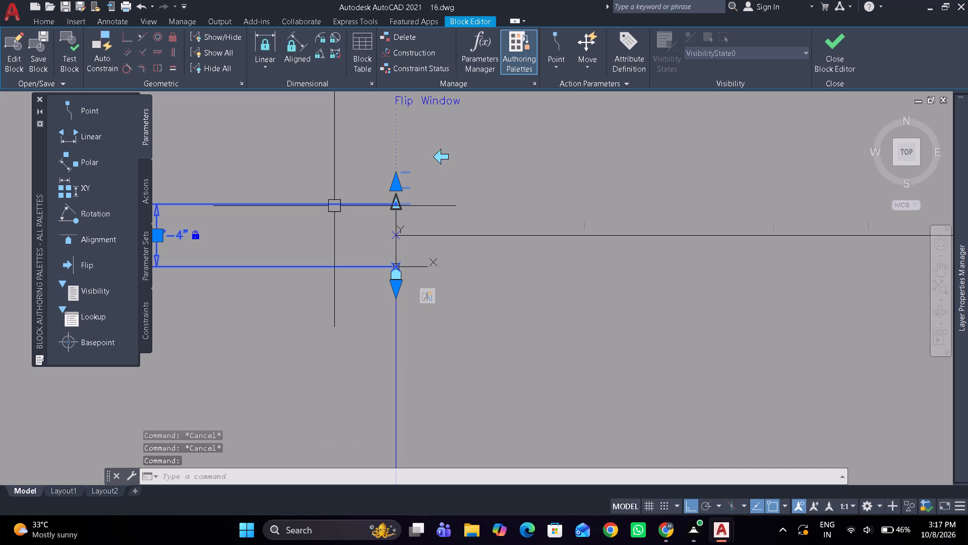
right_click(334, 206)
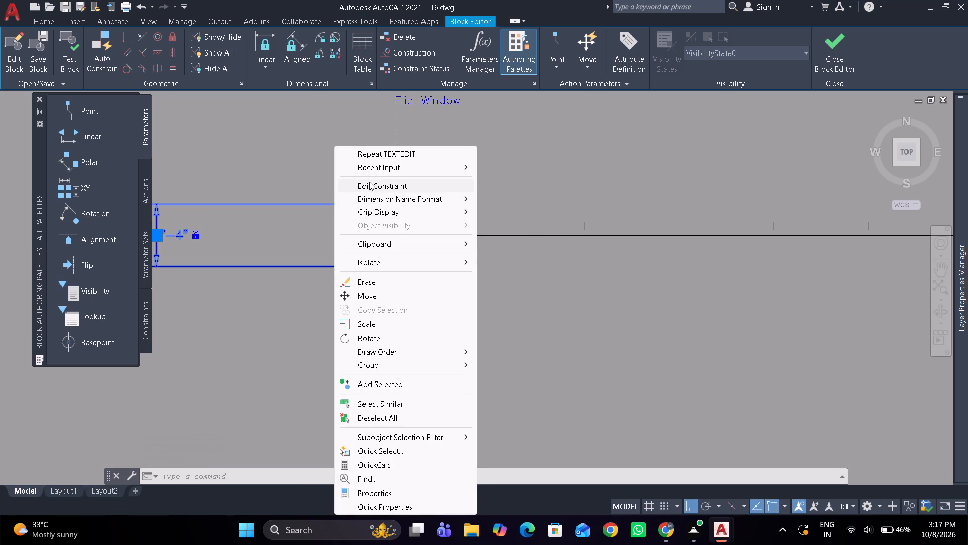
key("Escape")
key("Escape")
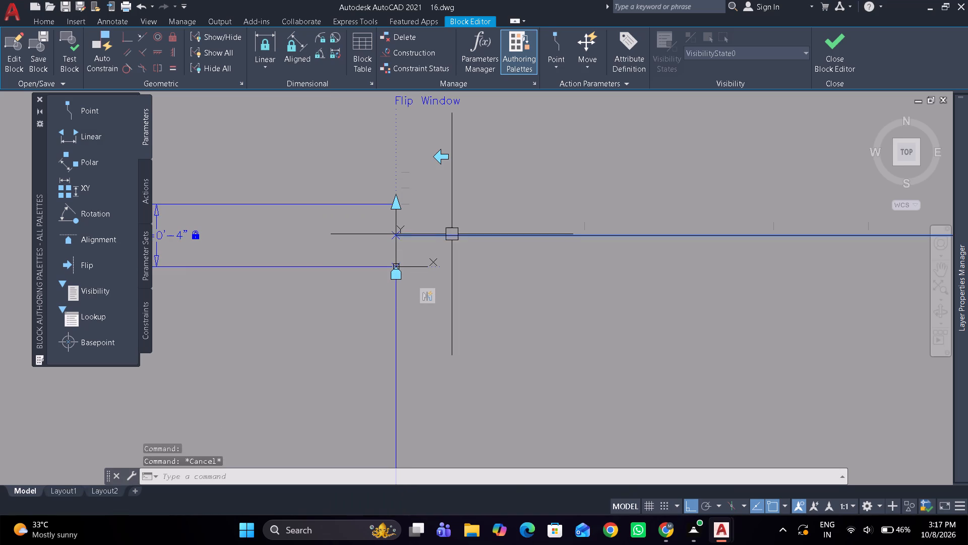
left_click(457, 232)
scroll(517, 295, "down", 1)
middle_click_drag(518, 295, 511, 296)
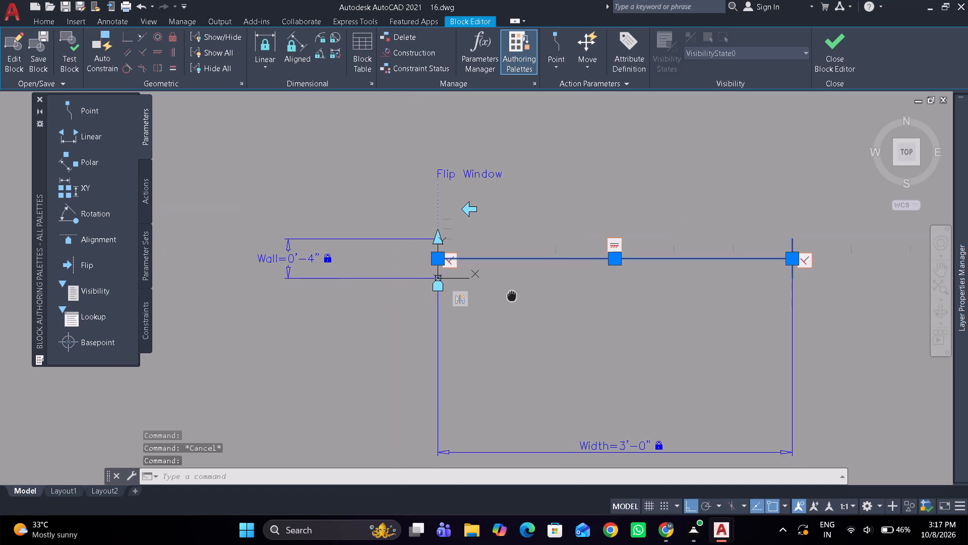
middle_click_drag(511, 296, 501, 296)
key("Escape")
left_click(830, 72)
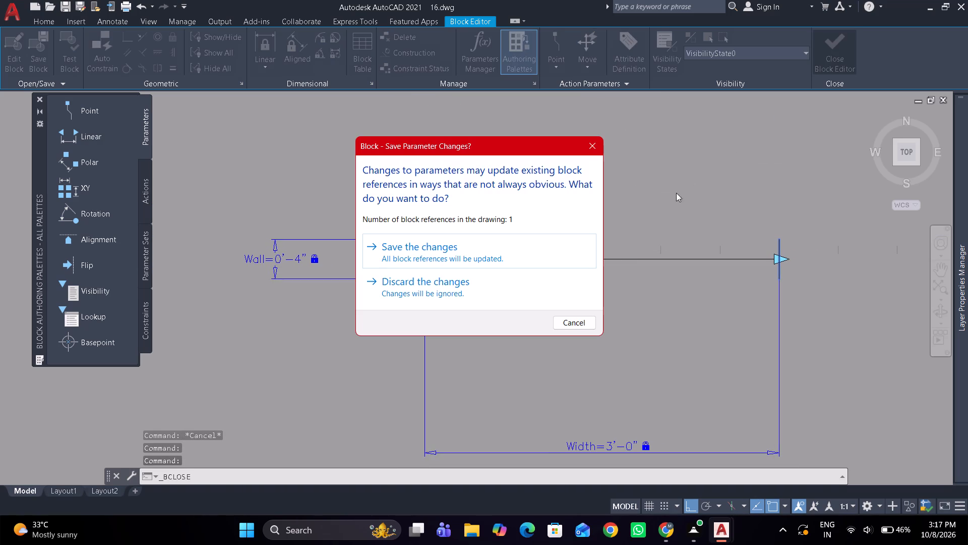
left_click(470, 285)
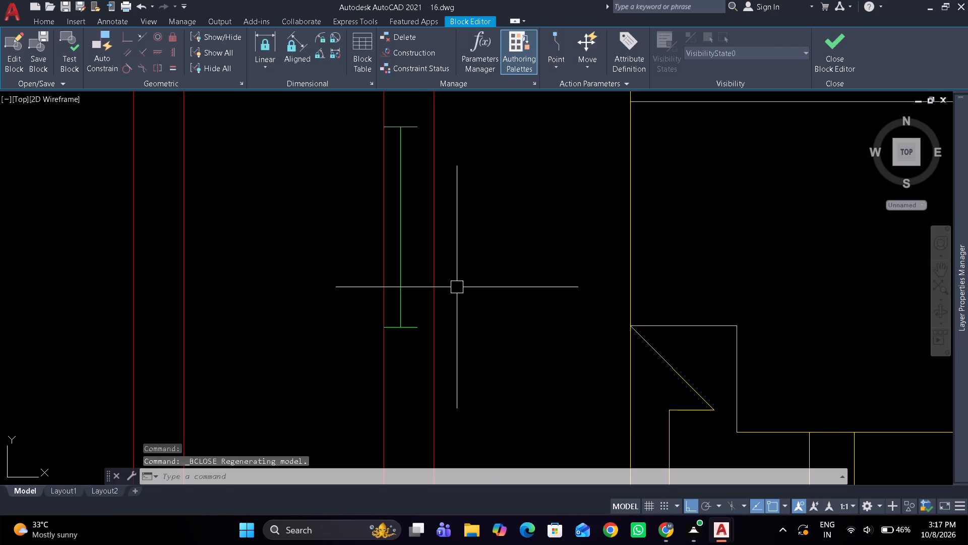
Erase the window block from the bedroom's left wall.
left_click(397, 268)
key("e")
key("space")
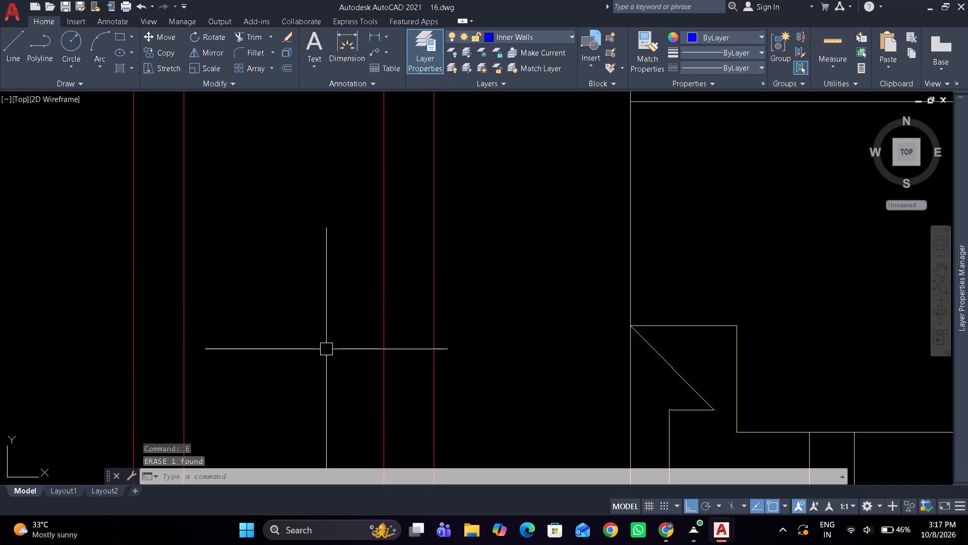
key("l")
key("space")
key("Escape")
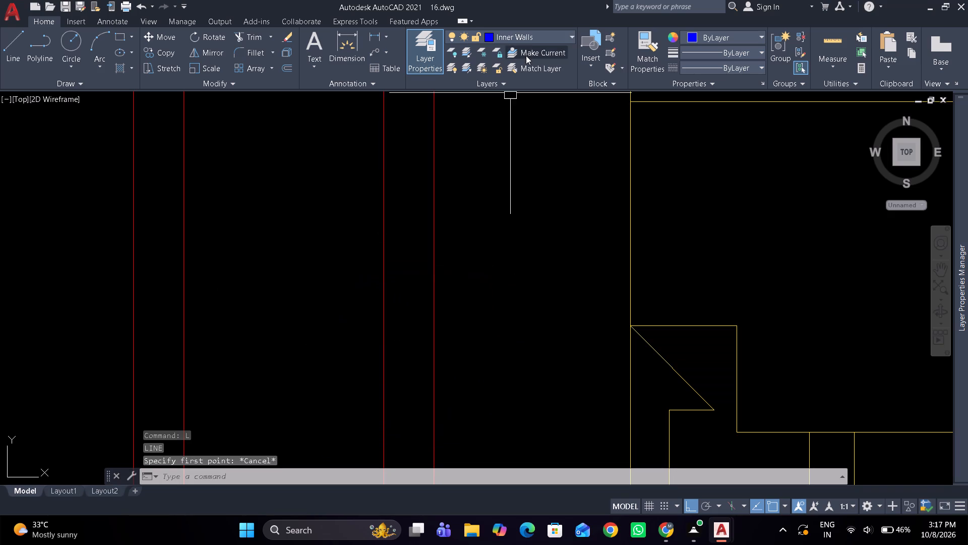
Make Doores & Windows the current layer.
left_click(528, 40)
left_click(507, 81)
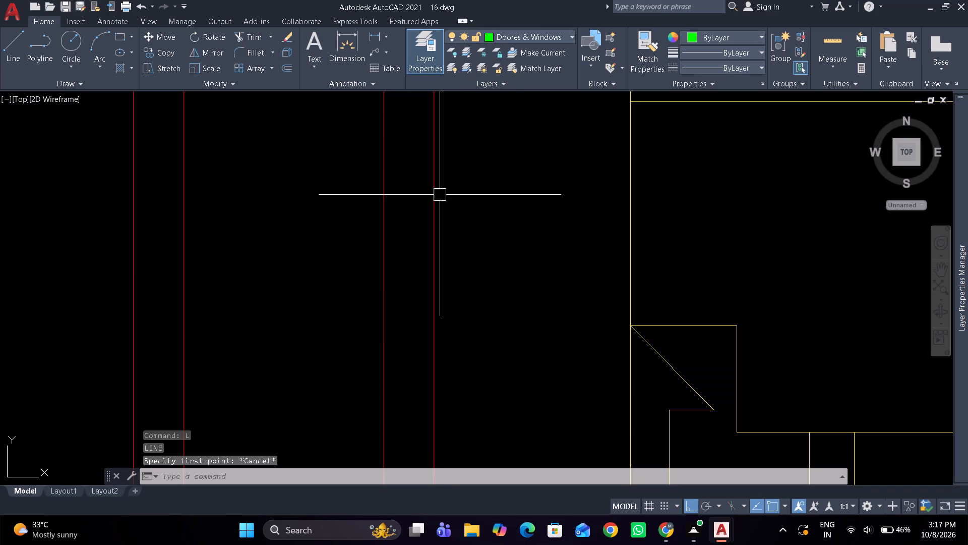
key("Escape")
Draw a horizontal window-end line across the thickness of the lower bedroom's left wall, beside the bed.
type("l")
key("space")
scroll(330, 317, "down", 3)
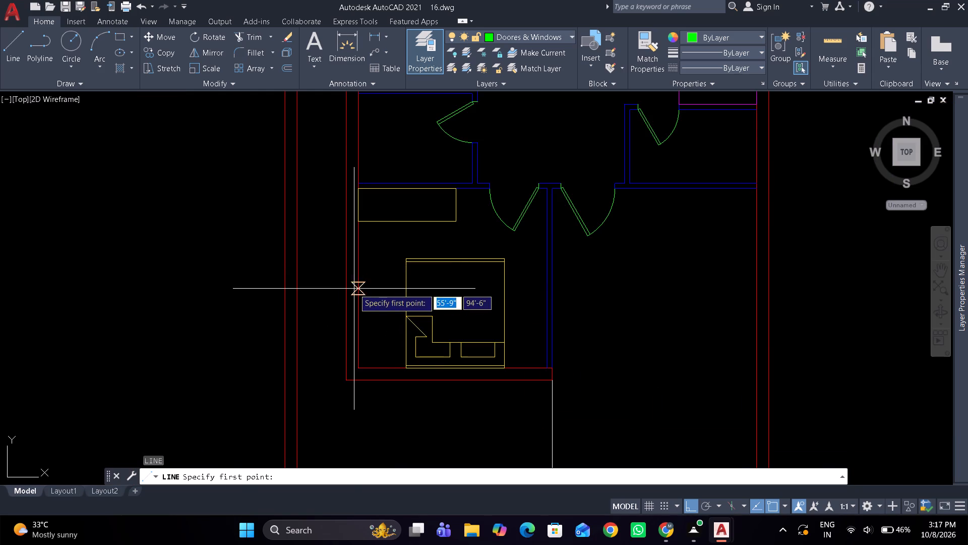
scroll(346, 299, "up", 1)
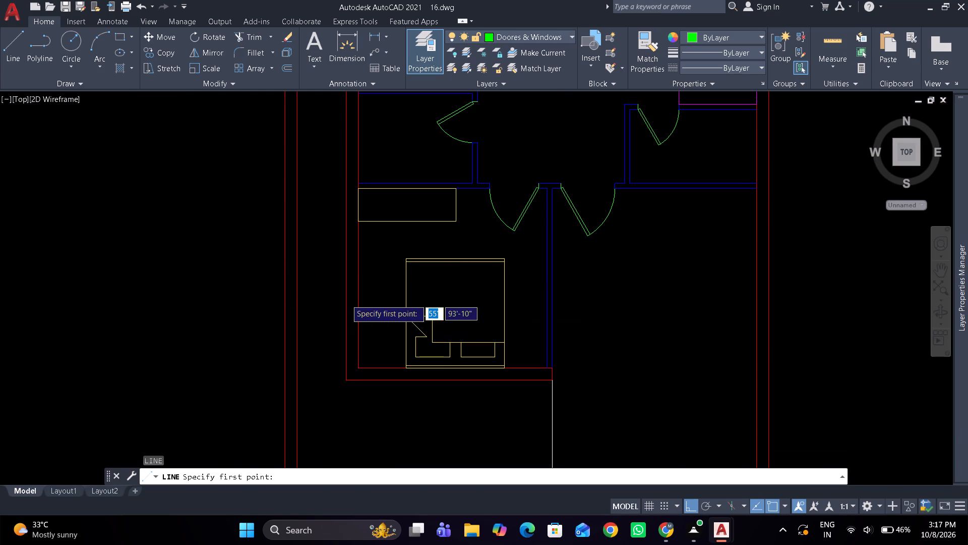
left_click_drag(344, 325, 348, 324)
left_click(371, 321)
key("space")
scroll(366, 315, "up", 3)
Draw a 4' vertical line upward from the midpoint of the window-end line, along the middle of the wall.
key("l")
key("space")
left_click_drag(319, 363, 322, 349)
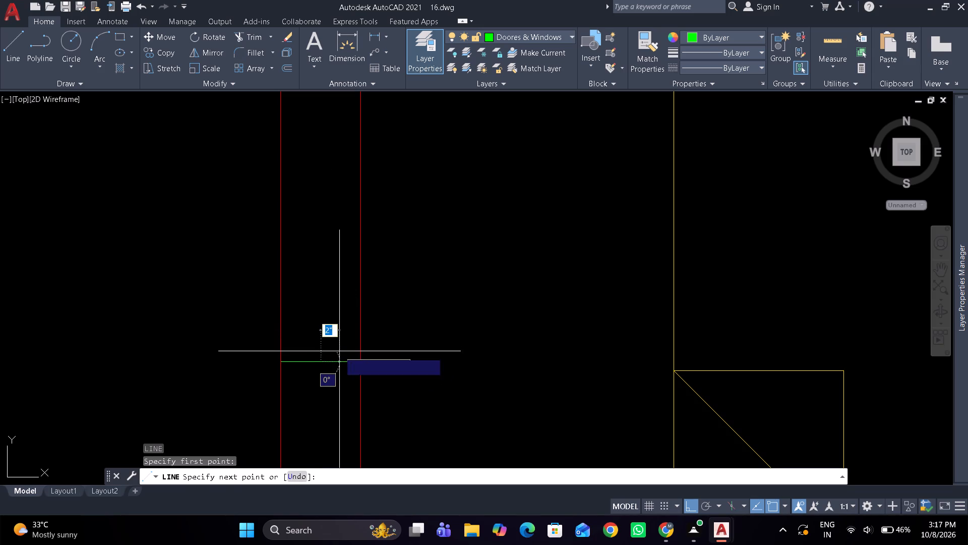
key("4")
key("apostrophe")
key("space")
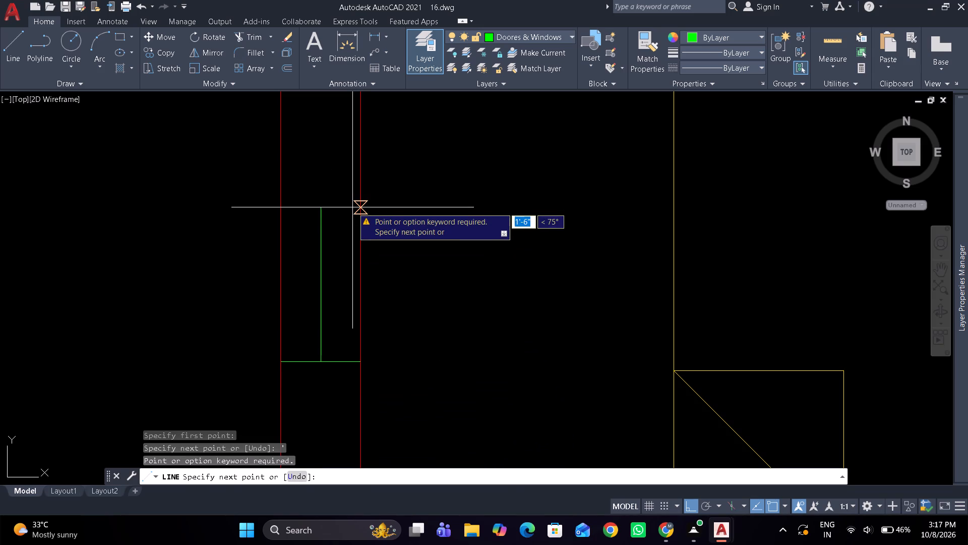
type("4'")
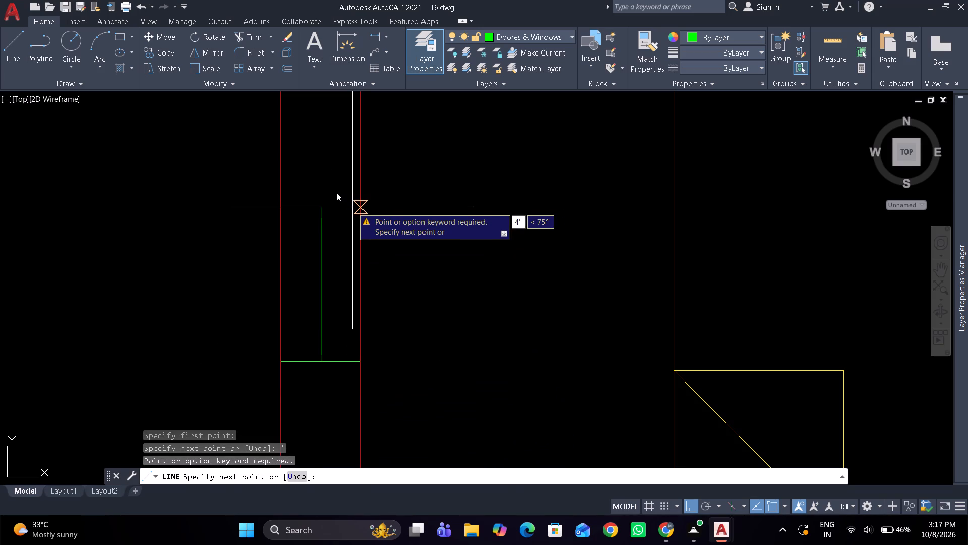
key("space")
scroll(351, 202, "down", 1)
middle_click_drag(351, 202, 352, 362)
scroll(343, 214, "up", 2)
key("space")
Mirror the window-end line about the midpoint of the 4' line to close the window's upper end, keeping the original.
scroll(343, 213, "down", 2)
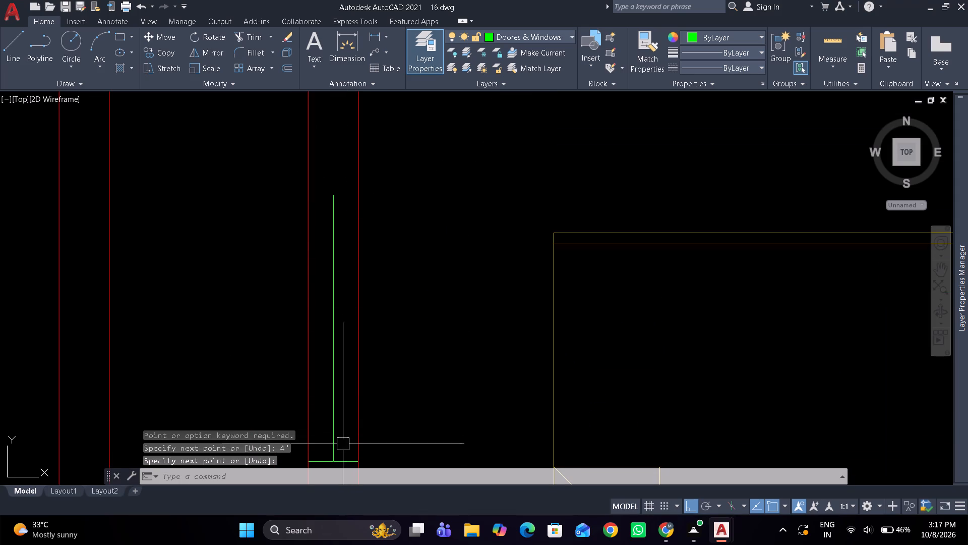
left_click_drag(343, 464, 343, 459)
type("mi")
key("space")
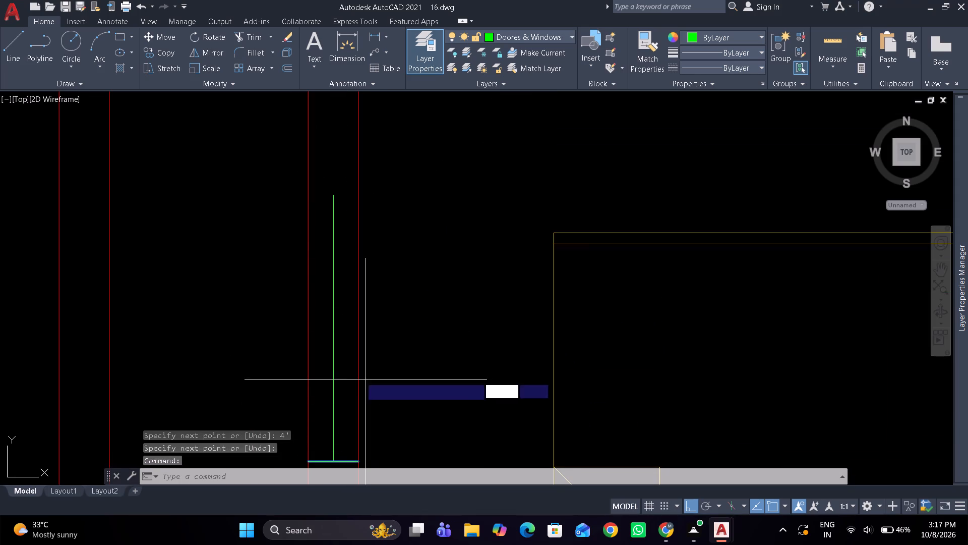
left_click_drag(333, 326, 338, 325)
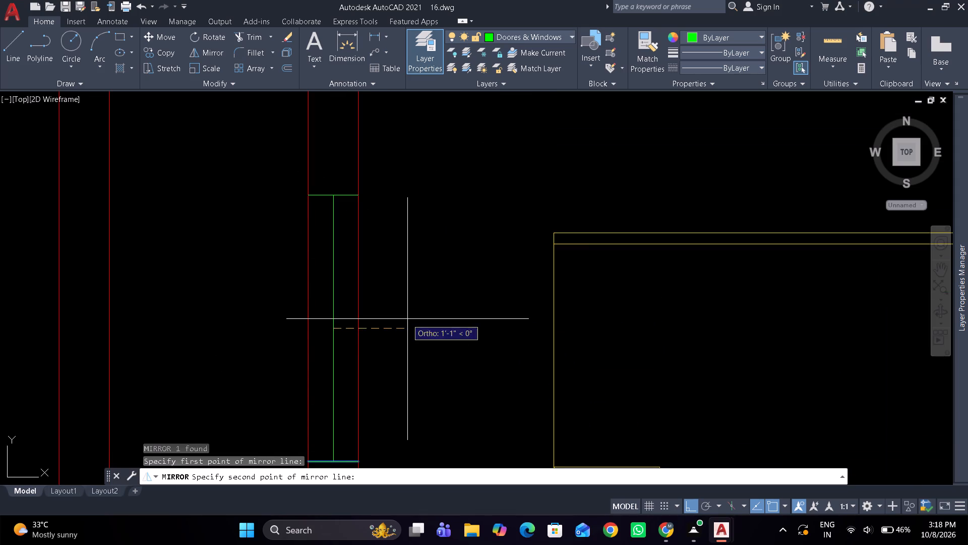
left_click(407, 319)
key("space")
Copy the three window lines about 19'-10" straight up into the upper bedroom's left wall, beside the bed.
scroll(398, 252, "down", 3)
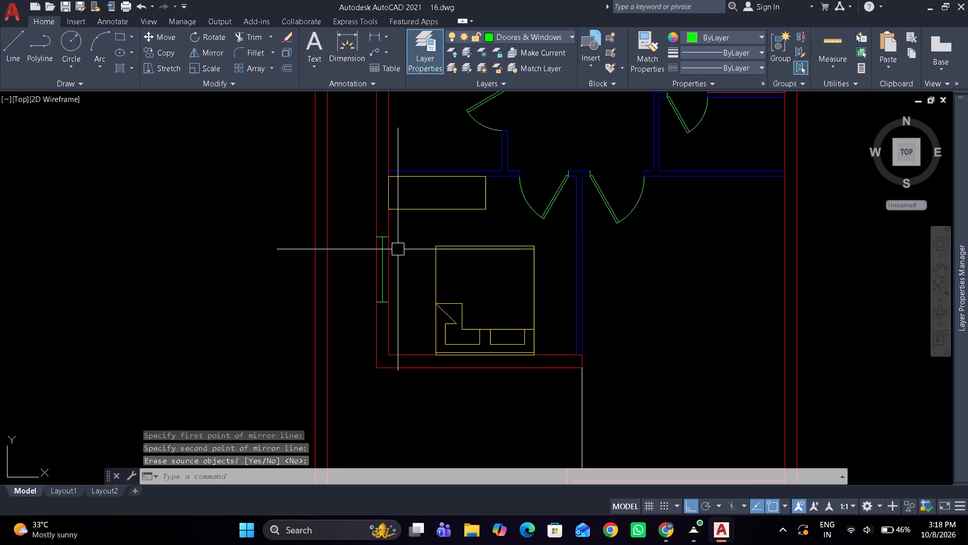
left_click_drag(360, 227, 366, 238)
left_click(405, 316)
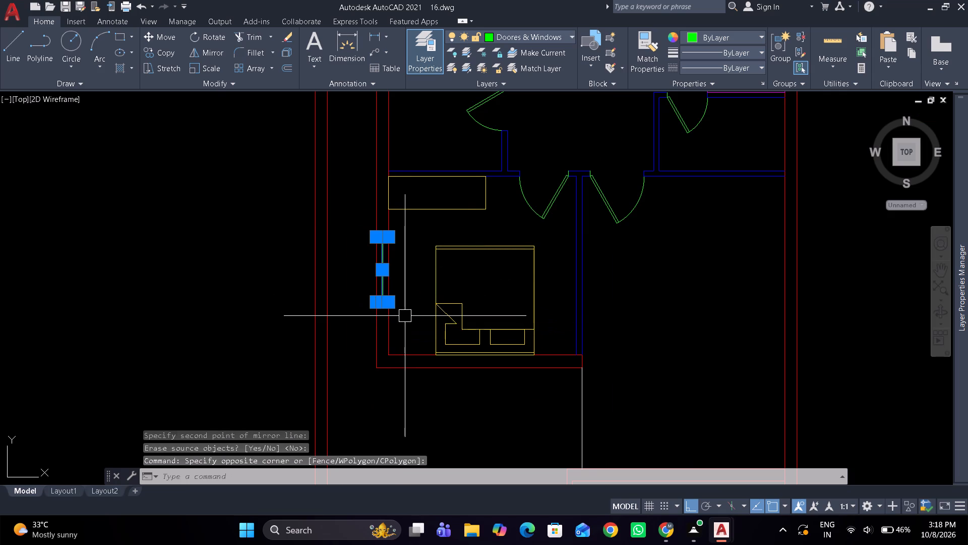
type("co")
key("space")
left_click_drag(255, 310, 255, 305)
scroll(255, 286, "down", 2)
middle_click_drag(255, 285, 262, 342)
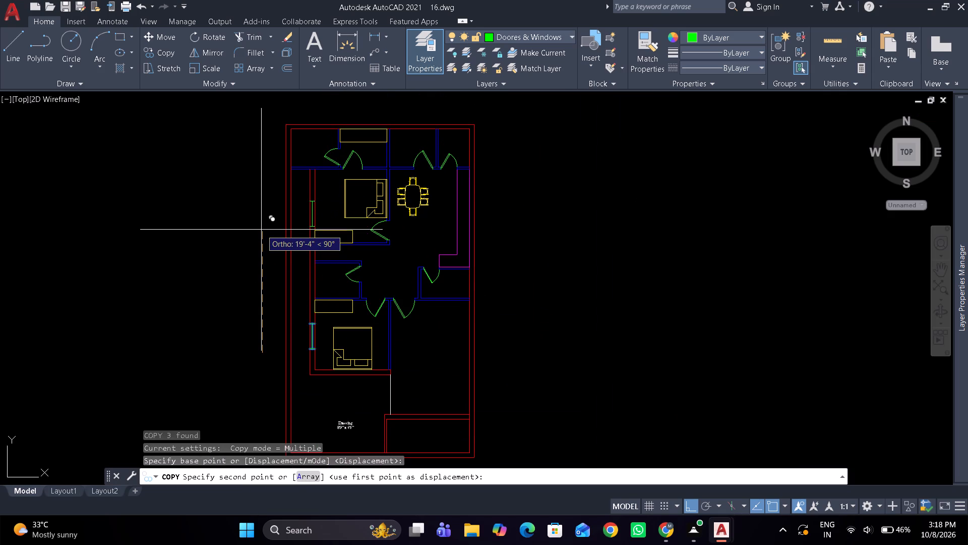
scroll(261, 230, "up", 2)
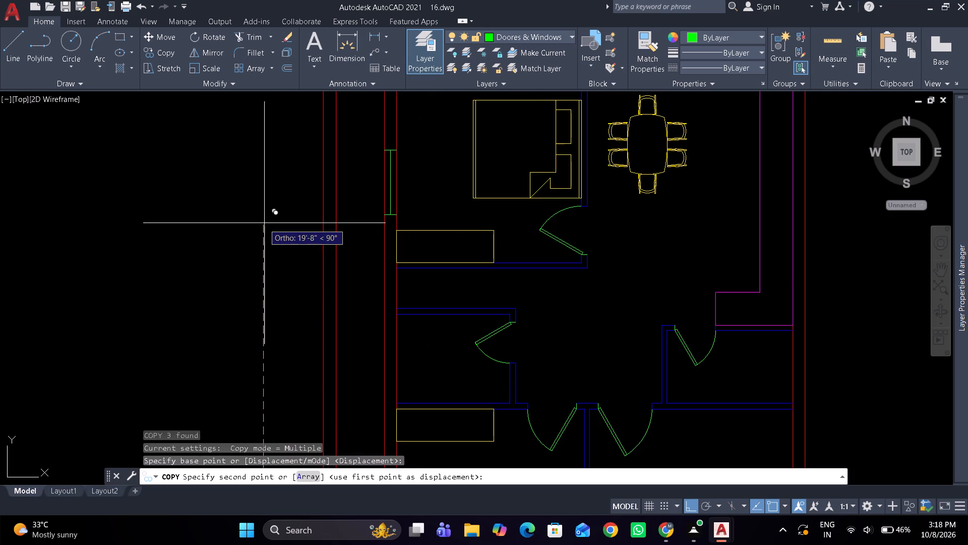
left_click(265, 219)
Place another copy of the window about 8'-7" above the original, in the left wall of the small room between the bedrooms.
scroll(265, 219, "down", 1)
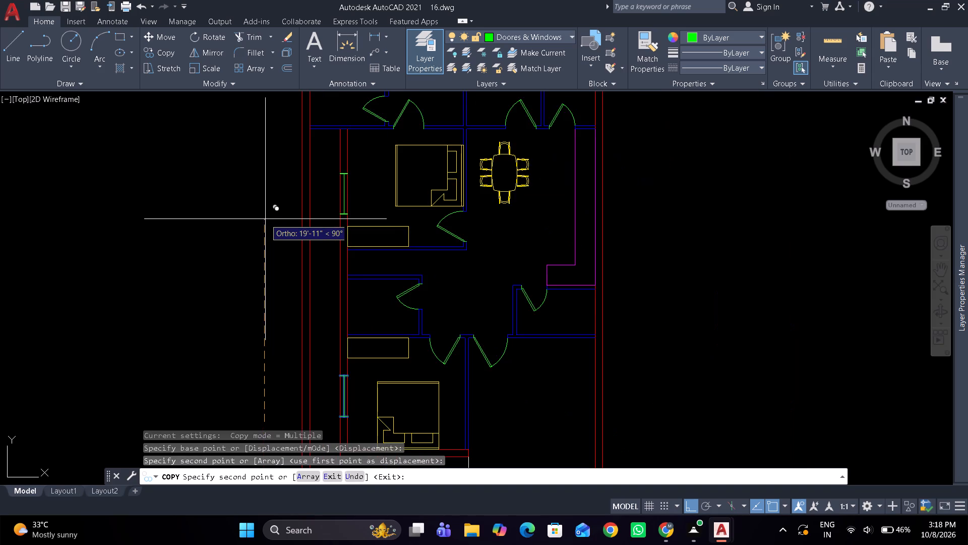
middle_click_drag(266, 226, 276, 317)
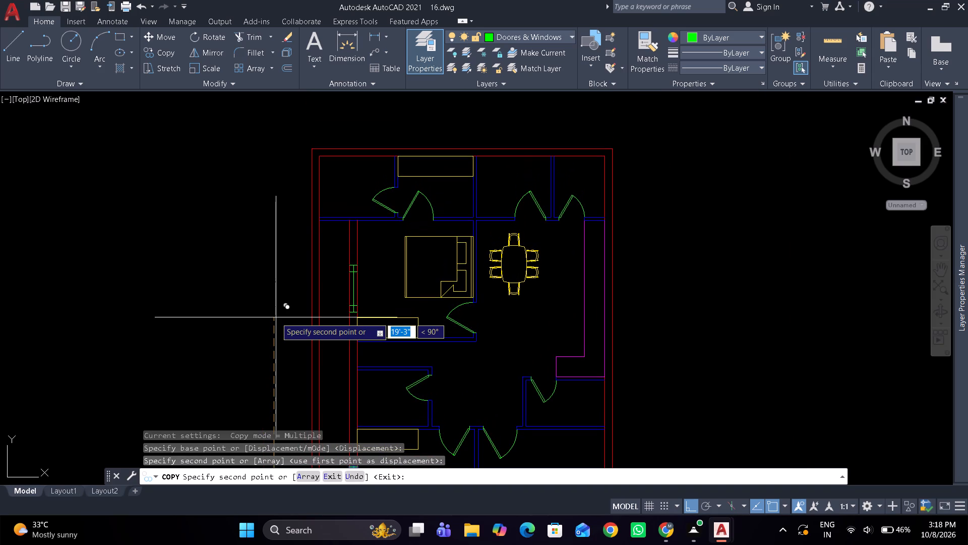
middle_click_drag(276, 322, 272, 240)
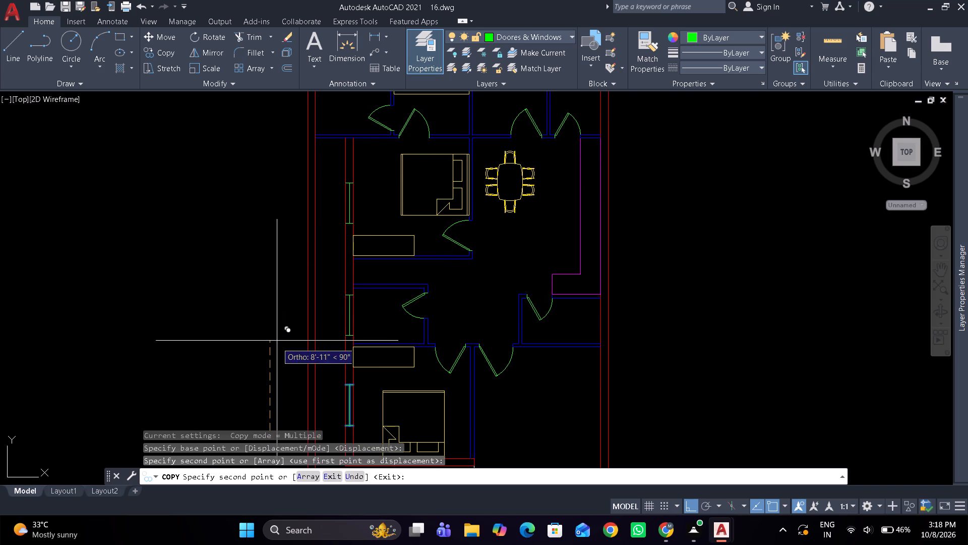
scroll(277, 344, "up", 2)
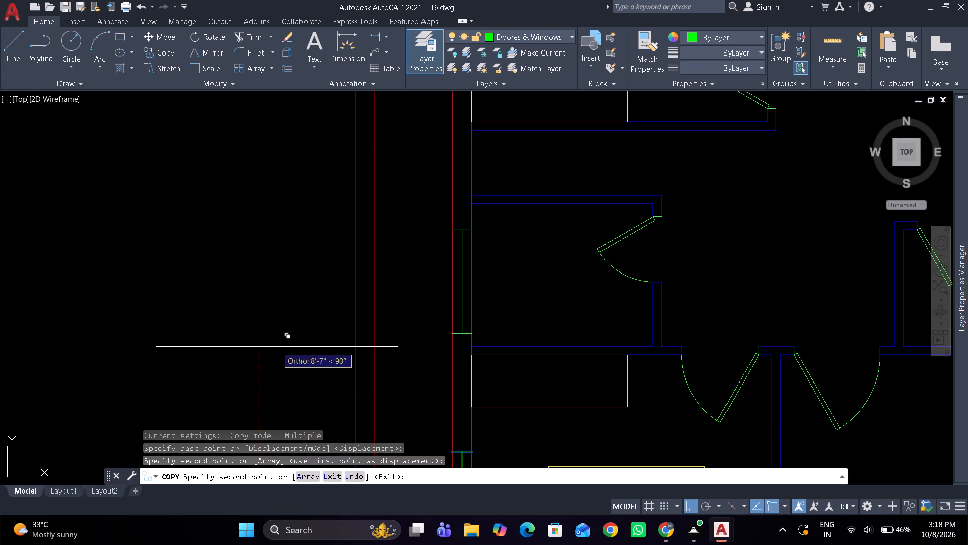
left_click(277, 347)
key("space")
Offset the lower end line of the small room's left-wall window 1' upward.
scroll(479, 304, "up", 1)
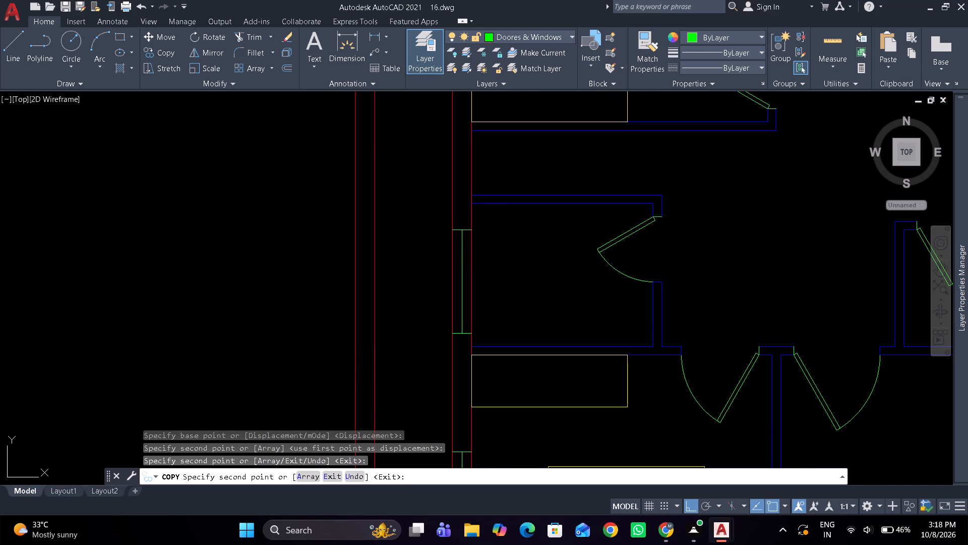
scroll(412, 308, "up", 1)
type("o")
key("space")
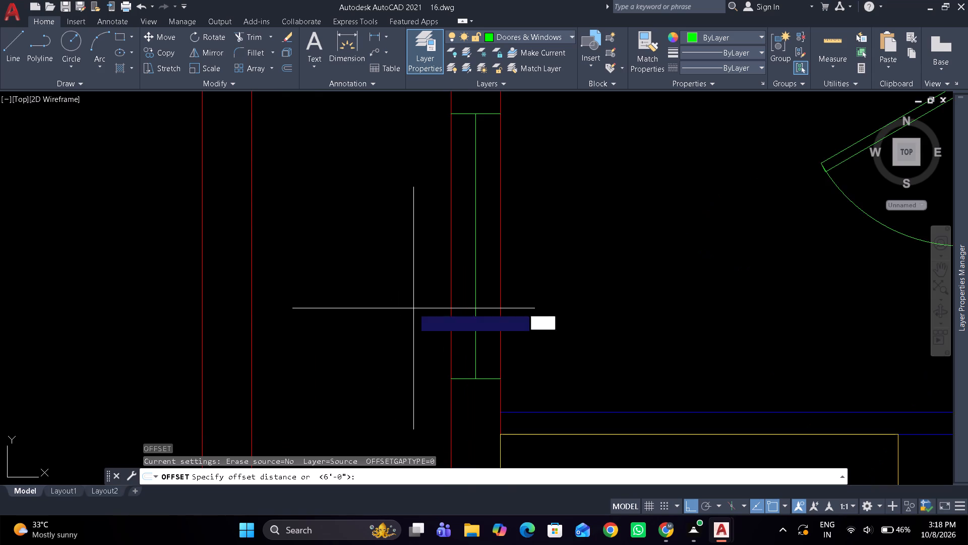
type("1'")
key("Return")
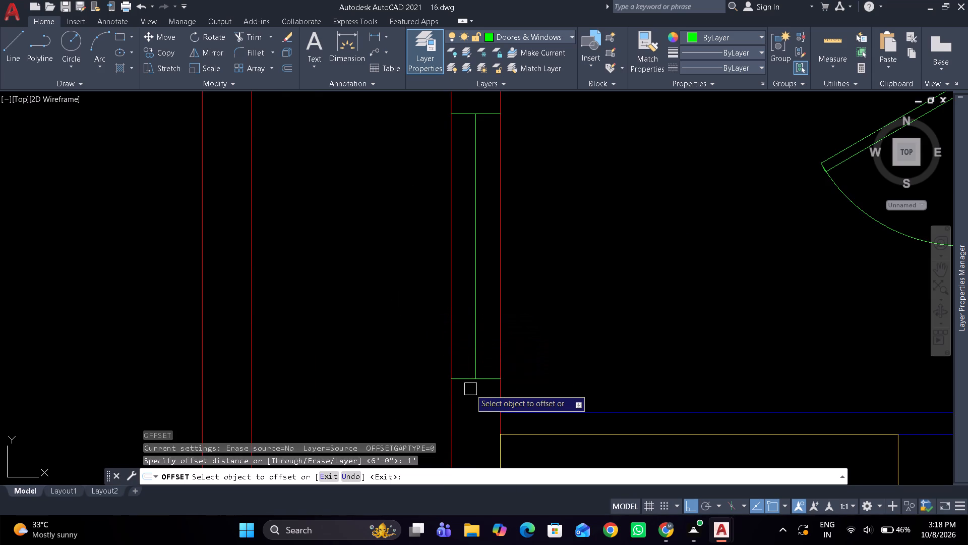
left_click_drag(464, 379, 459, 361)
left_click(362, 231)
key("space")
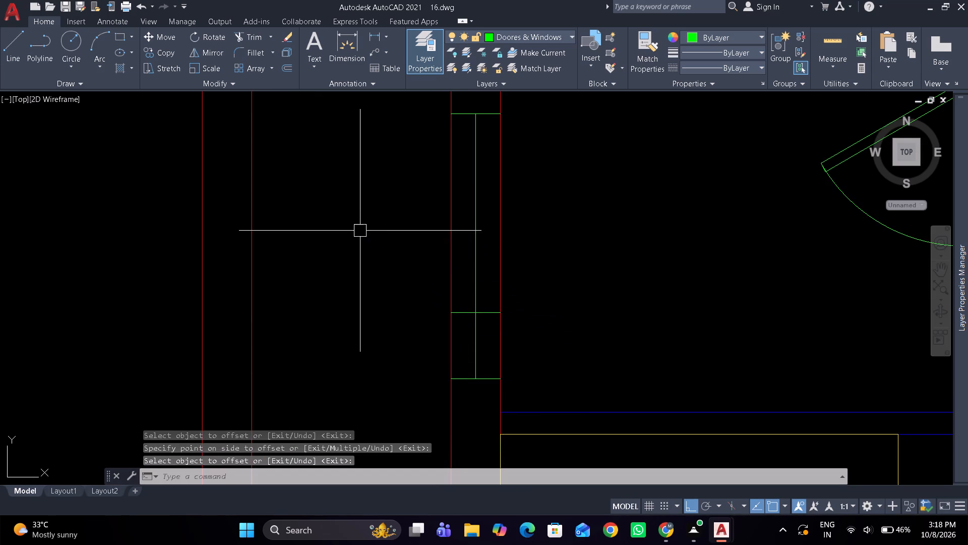
Erase that window's upper end line and trim its center line back to the 1' offset line.
left_click_drag(420, 102, 439, 113)
left_click(534, 129)
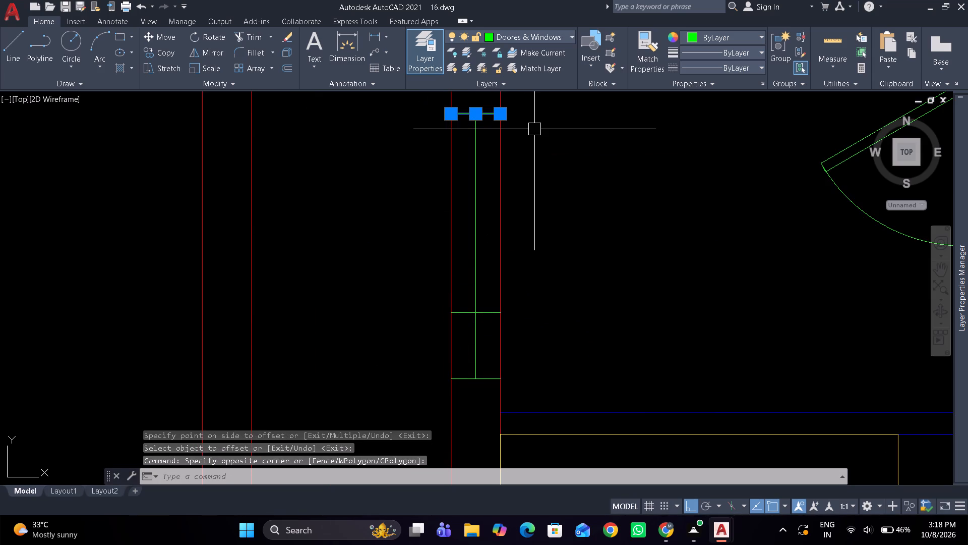
type("e tr")
key("space")
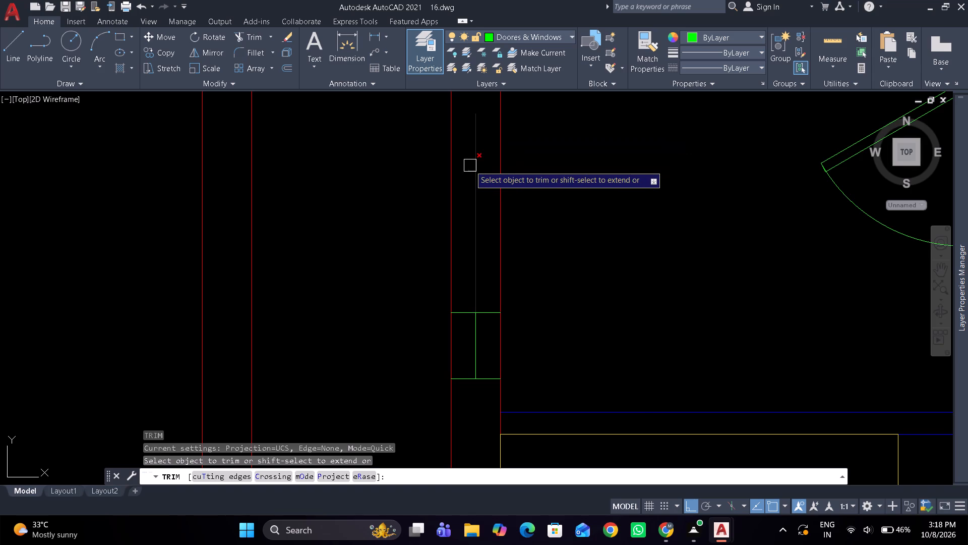
left_click(471, 165)
key("space")
Offset the small room window's lower end line 2' upward to form the shortened window's upper end.
type("o")
key("space")
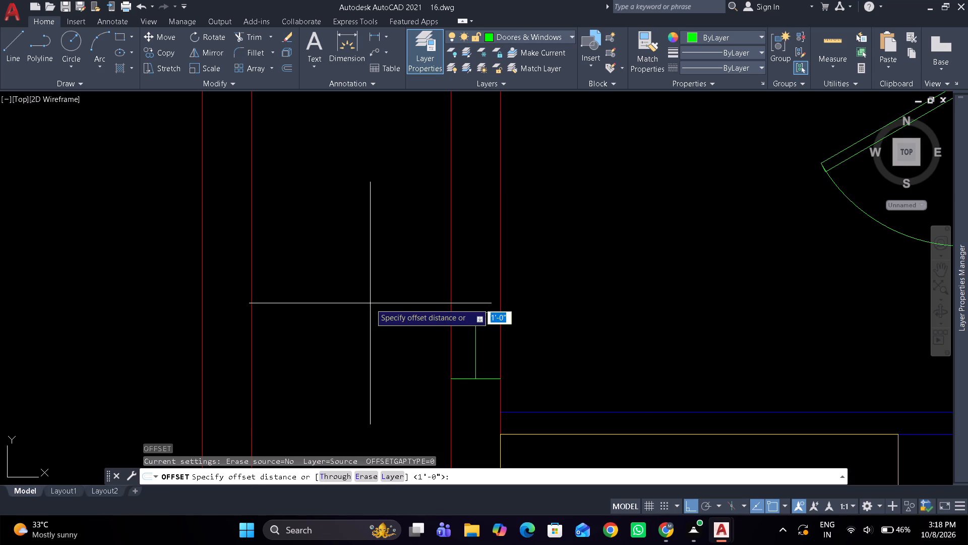
key("1")
key("BackSpace")
key("2")
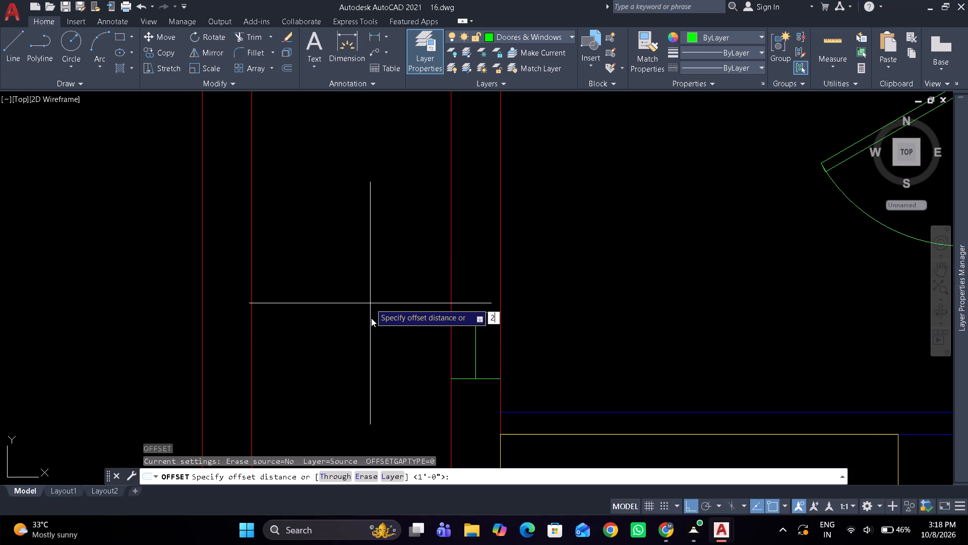
key("apostrophe")
key("Return")
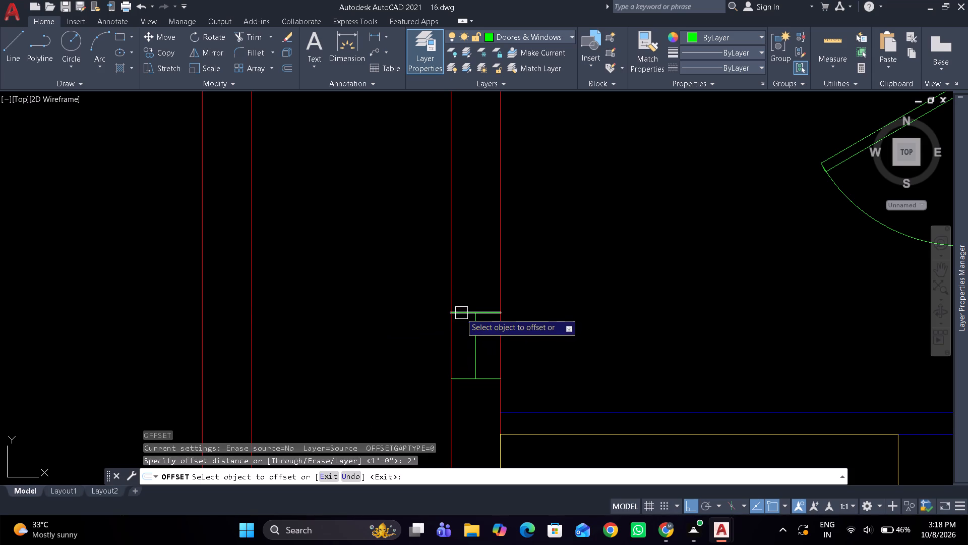
left_click_drag(465, 381, 464, 364)
left_click(397, 273)
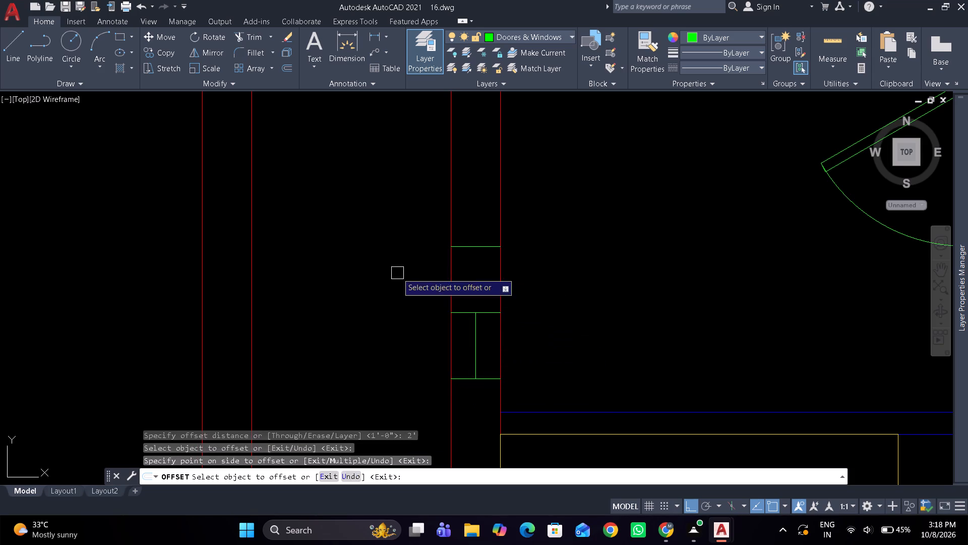
key("Escape")
Erase the intermediate line at 1' and extend the window's center line up to the 2' end line.
left_click_drag(412, 294, 464, 309)
left_click(541, 327)
type("e")
key("space")
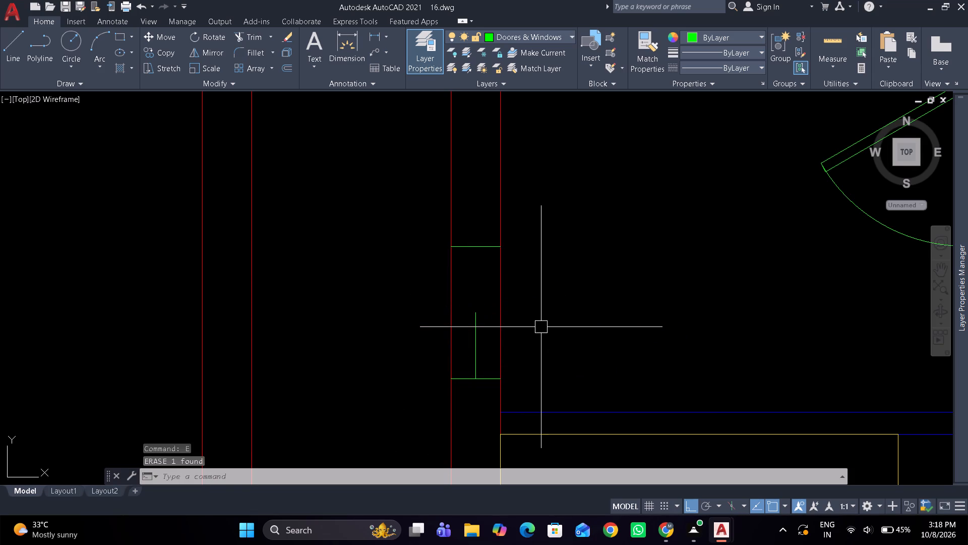
type("ex")
key("space")
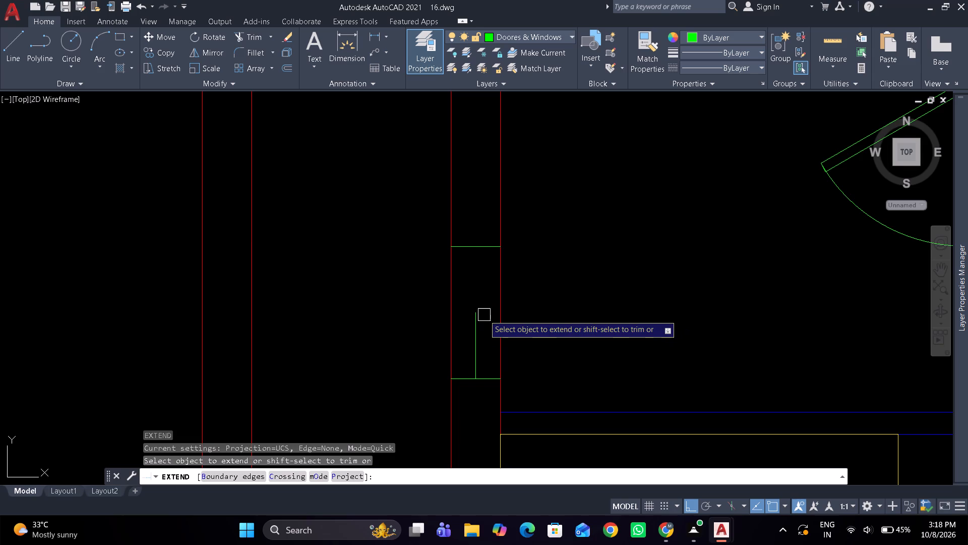
left_click(477, 316)
key("space")
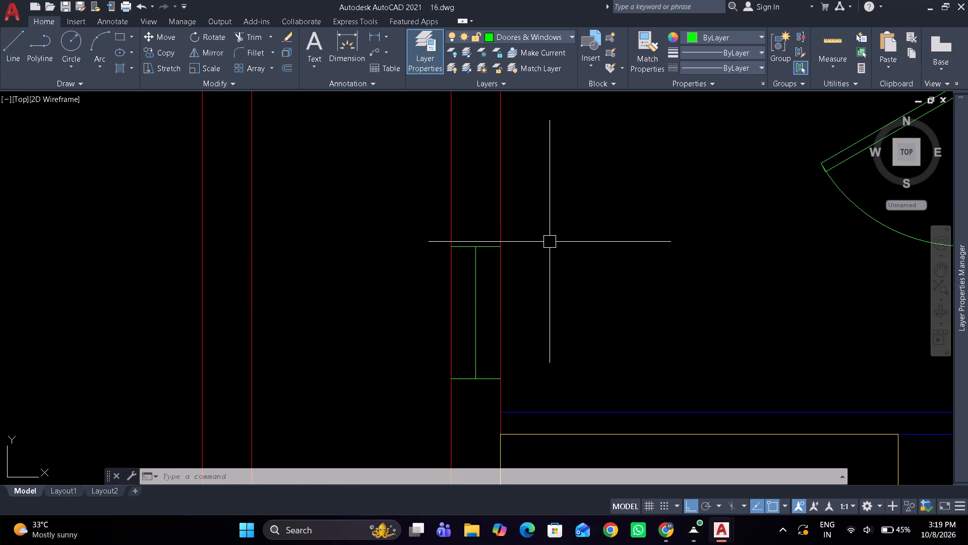
Rotate a copy of the lower bedroom's left-wall window 90° about the midpoint of its center line.
scroll(537, 230, "down", 3)
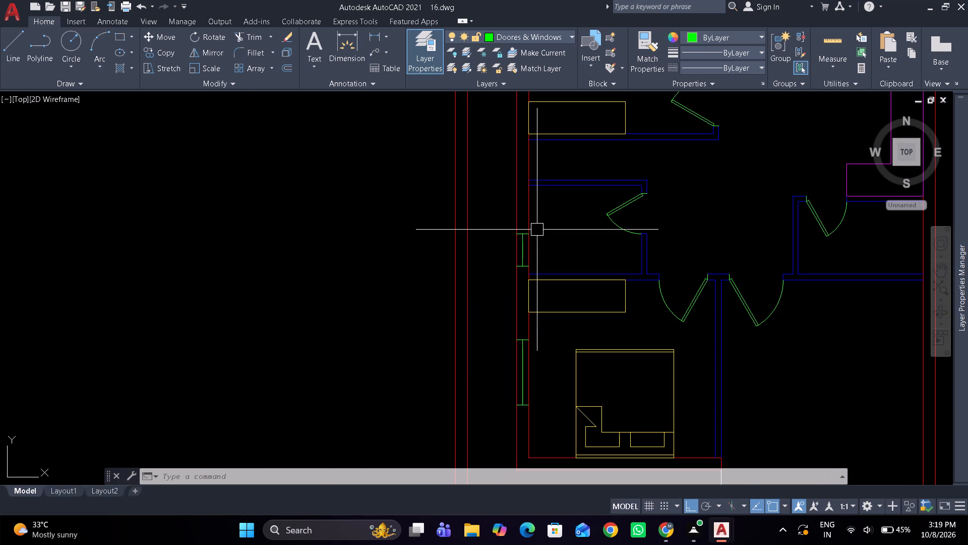
scroll(537, 235, "down", 1)
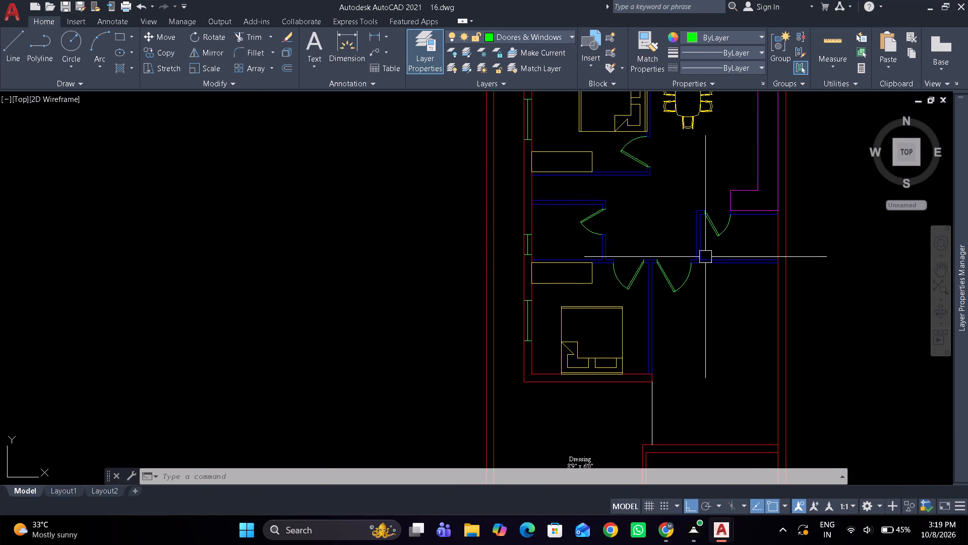
middle_click_drag(687, 261, 613, 256)
scroll(669, 261, "up", 2)
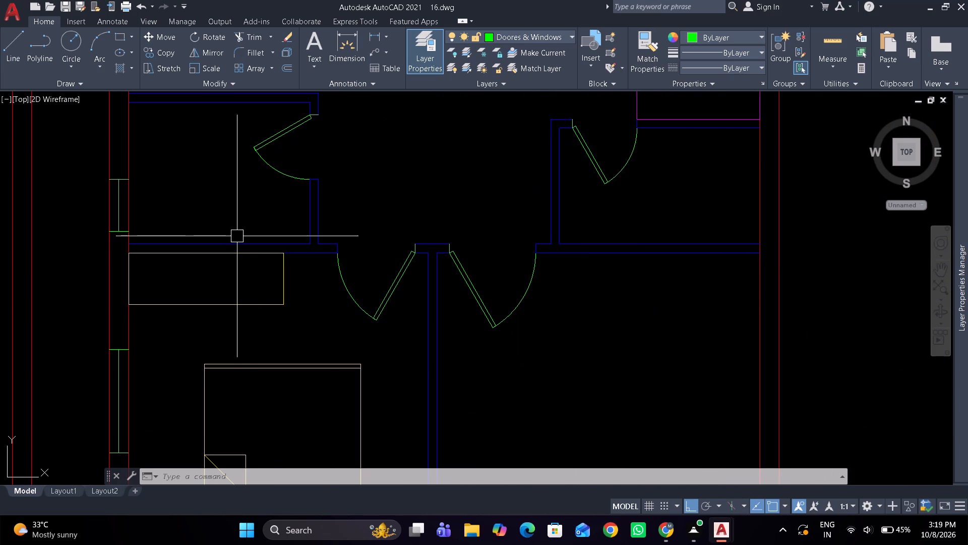
middle_click_drag(102, 324, 105, 265)
left_click_drag(99, 269, 104, 297)
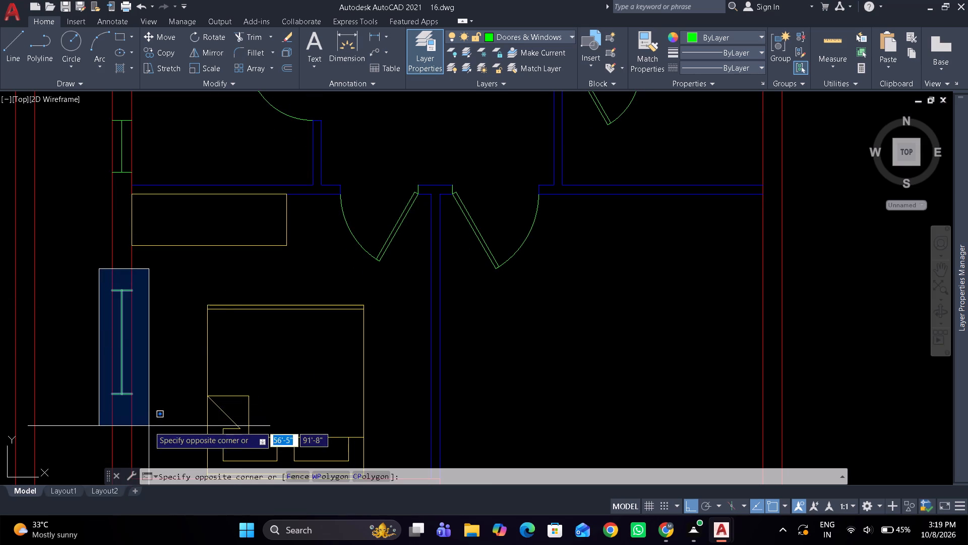
left_click(149, 426)
type("ro")
key("space")
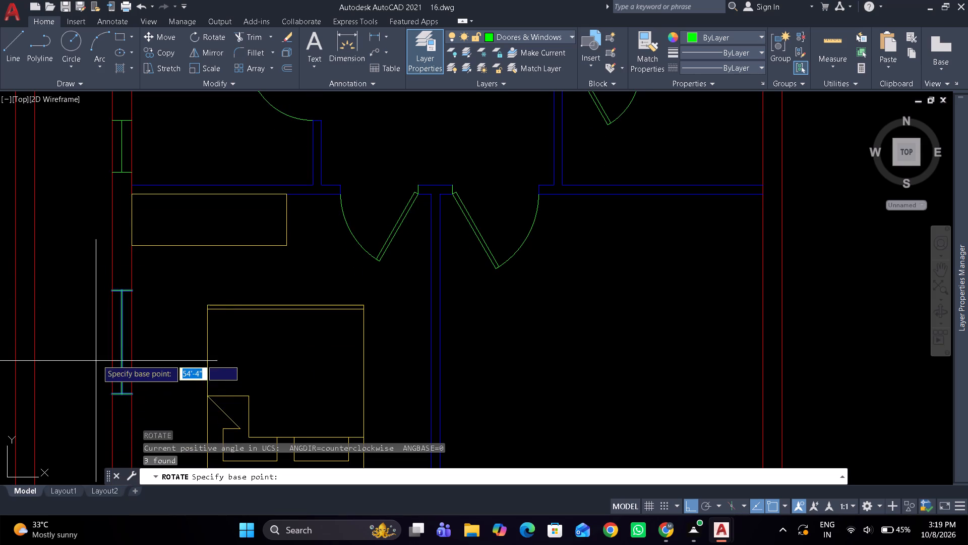
left_click_drag(124, 342, 128, 333)
type("c")
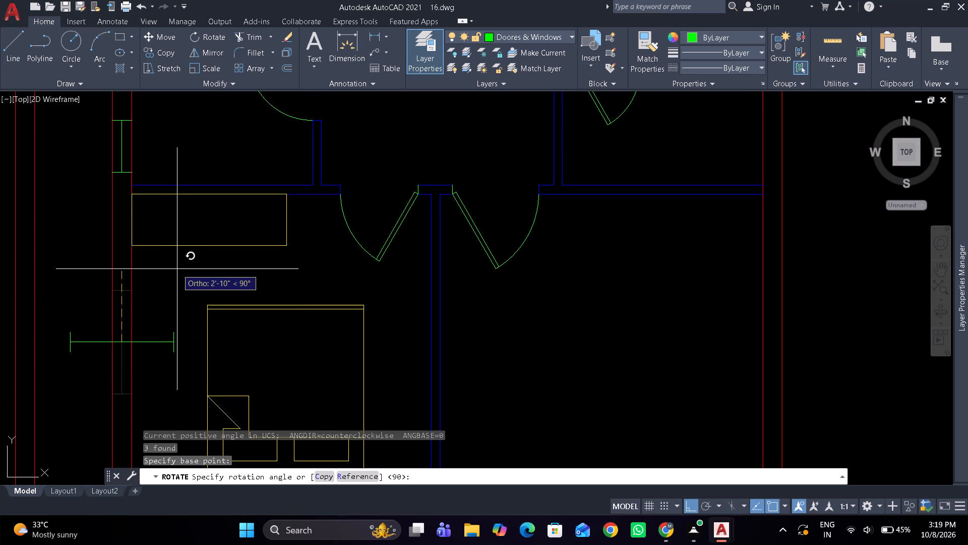
key("space")
left_click(179, 281)
Move the rotated window by its left end line's top onto the upper face of the horizontal wall right of the bedroom doors.
left_click_drag(46, 323, 63, 332)
left_click(186, 365)
key("m")
key("space")
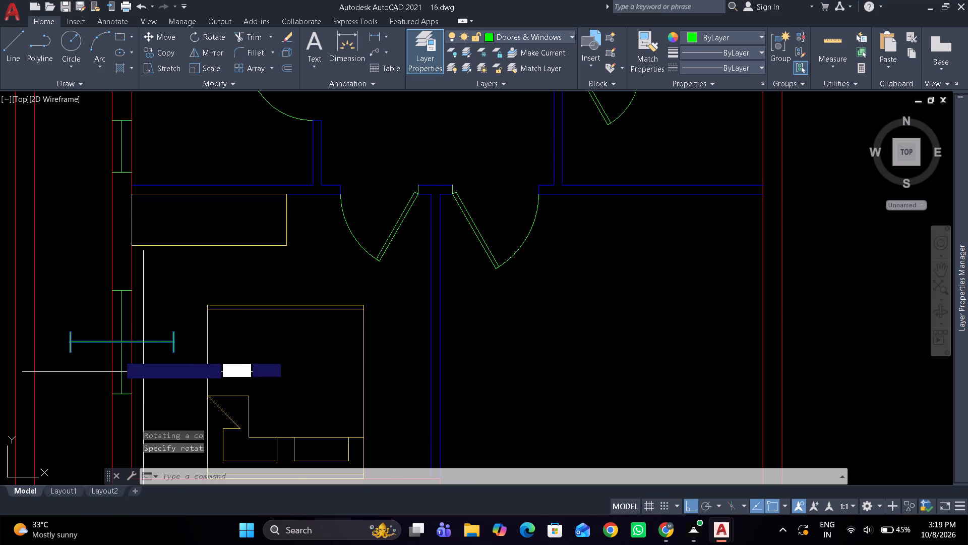
left_click(68, 331)
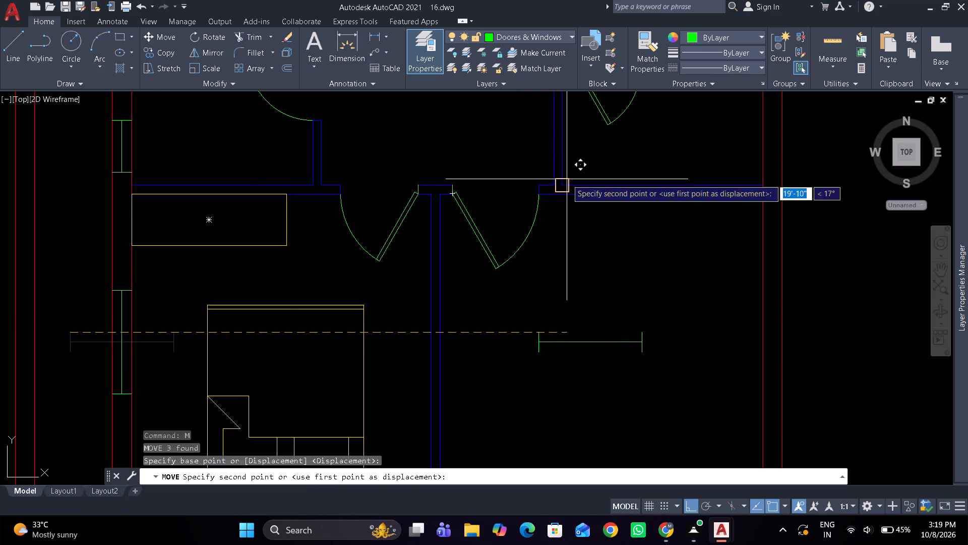
scroll(580, 178, "up", 1)
left_click(579, 189)
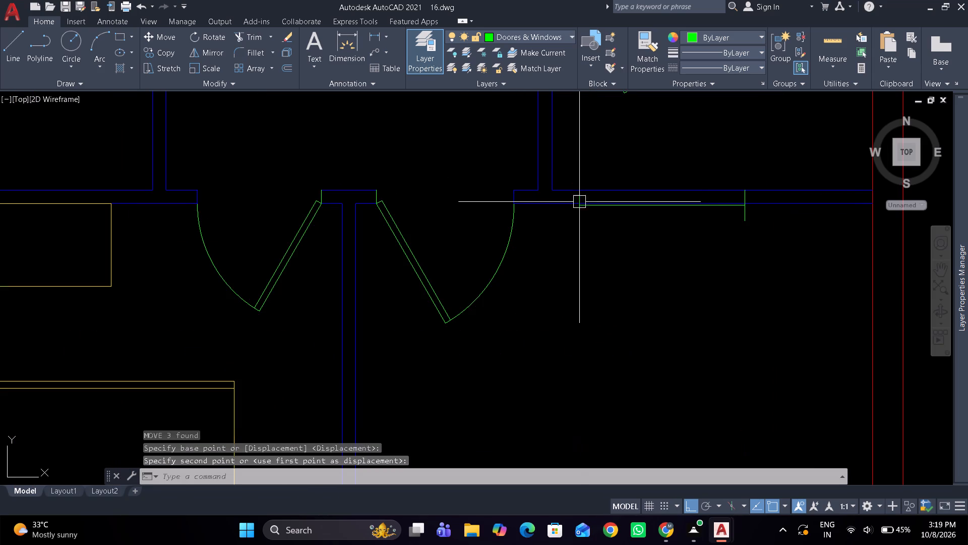
Trim the horizontal window's left end line at the wall's lower face and erase the leftover piece below it.
middle_click_drag(655, 238, 578, 259)
scroll(569, 251, "up", 2)
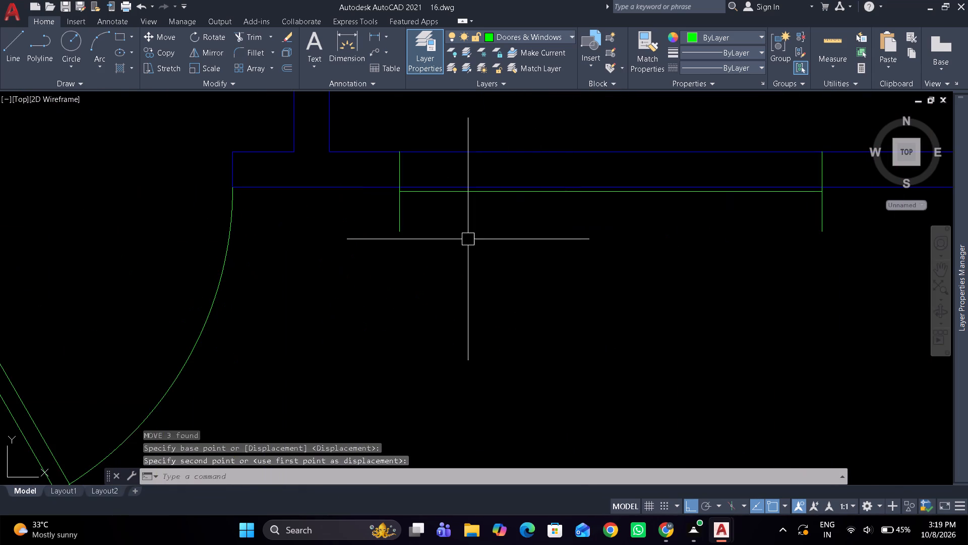
key("t")
key("r")
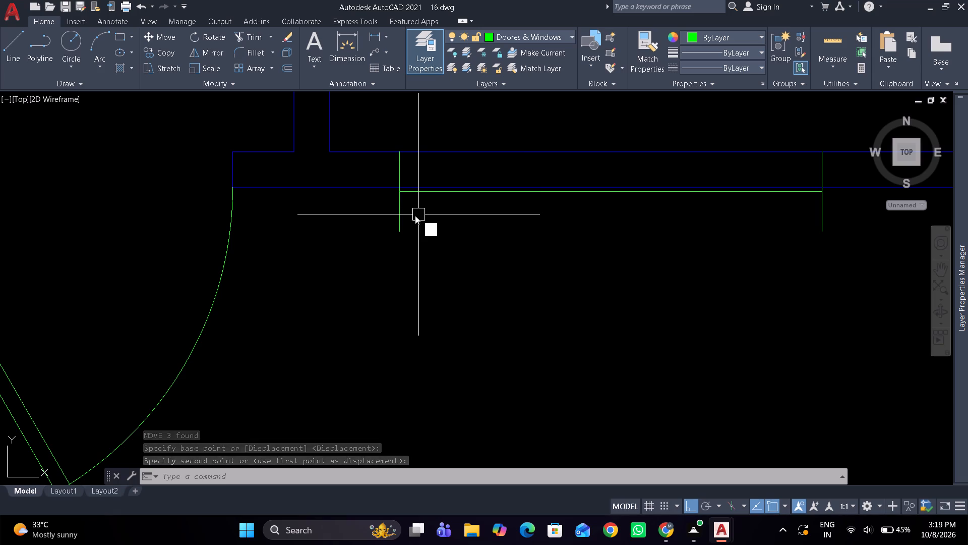
key("space")
scroll(397, 187, "up", 6)
left_click(415, 217)
key("space")
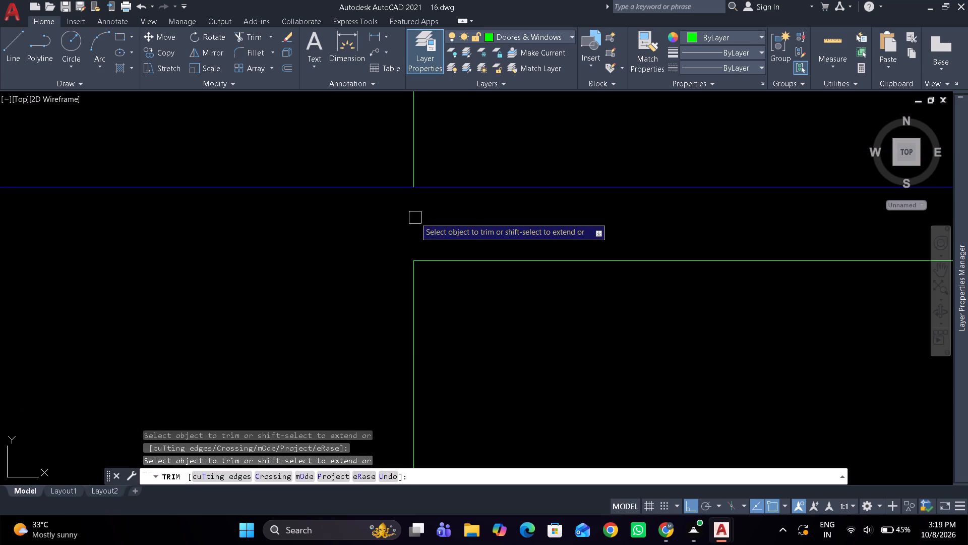
left_click(410, 286)
scroll(410, 287, "down", 4)
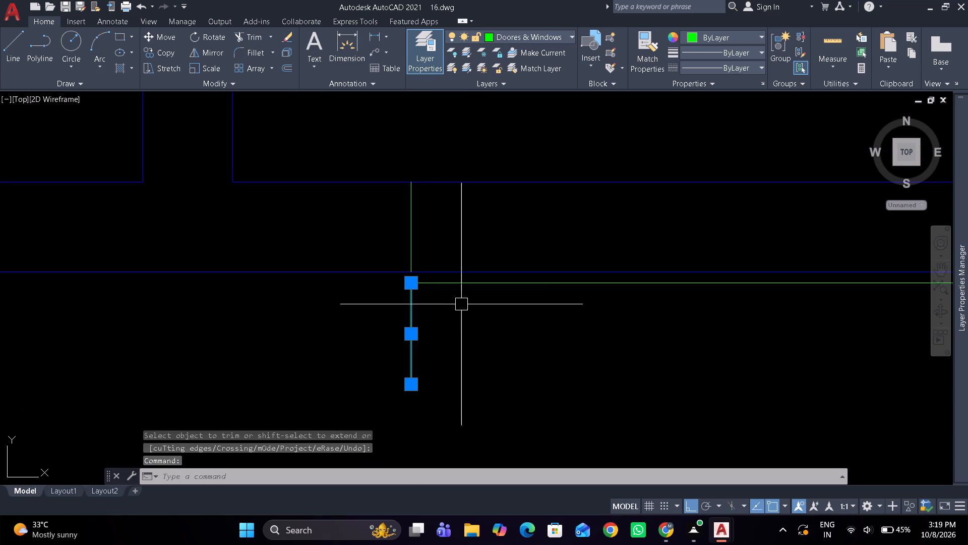
type("e")
key("space")
Move the horizontal window's center line up from its left endpoint to the midpoint of the left end line.
left_click(455, 294)
left_click(447, 283)
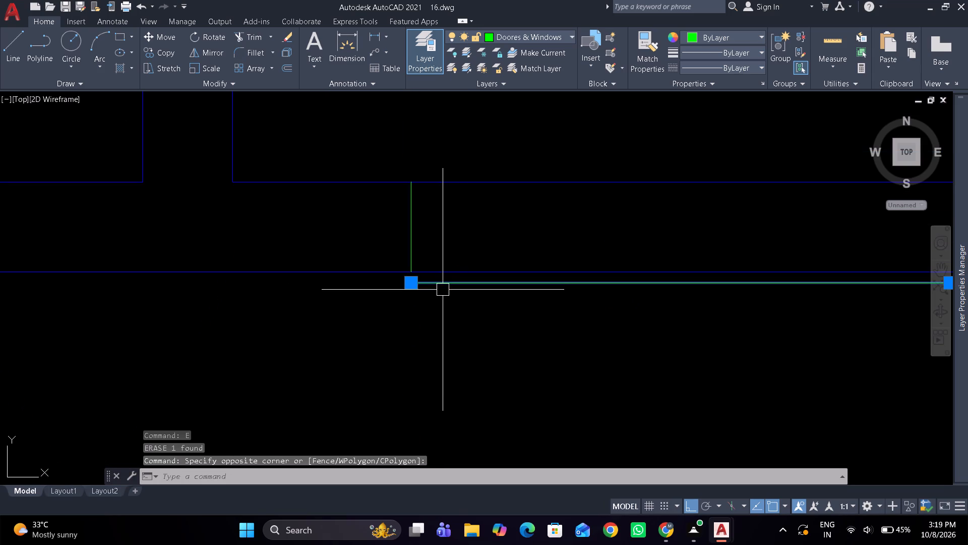
type("m")
key("space")
left_click_drag(414, 285, 413, 277)
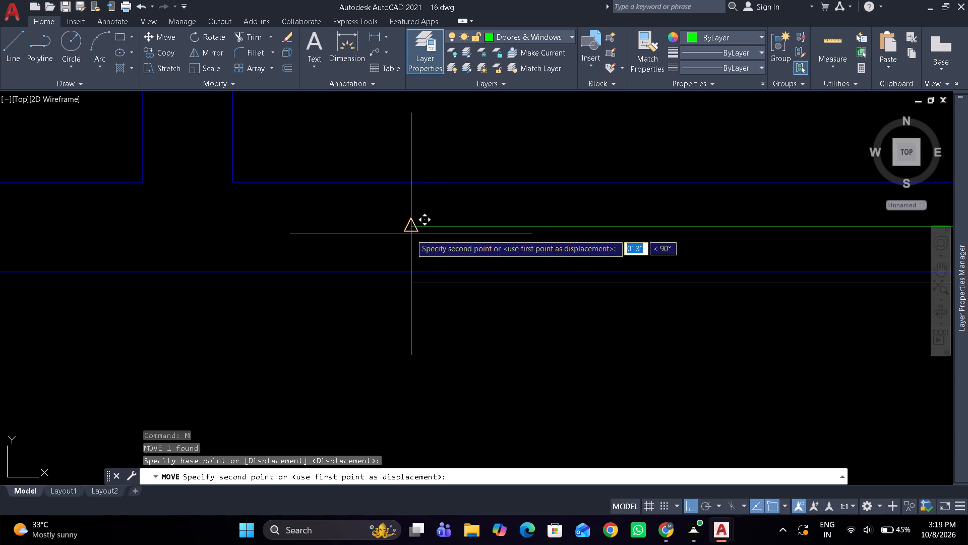
left_click(411, 232)
Trim the horizontal window's right end line at the wall's lower face.
scroll(468, 267, "down", 2)
middle_click_drag(491, 278, 371, 295)
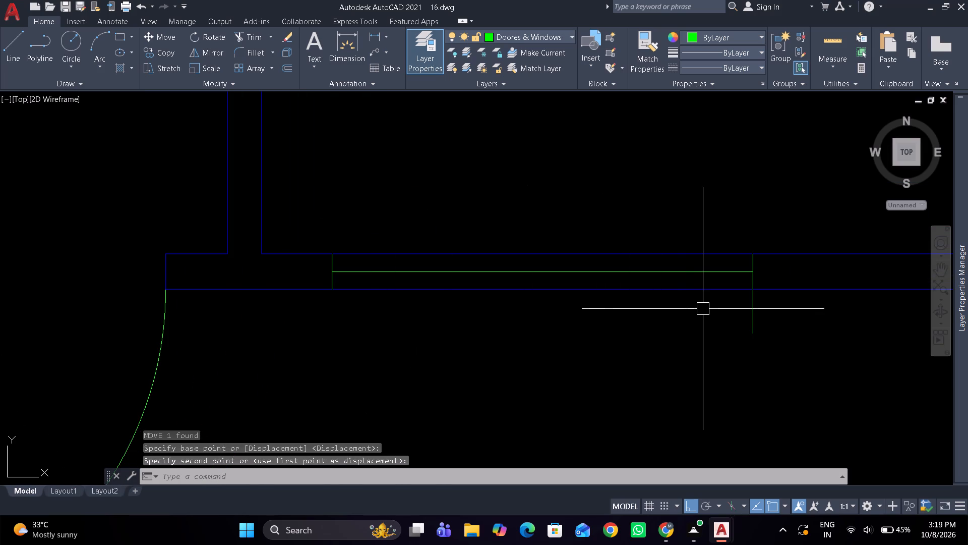
type("tr")
key("space")
left_click(757, 307)
key("space")
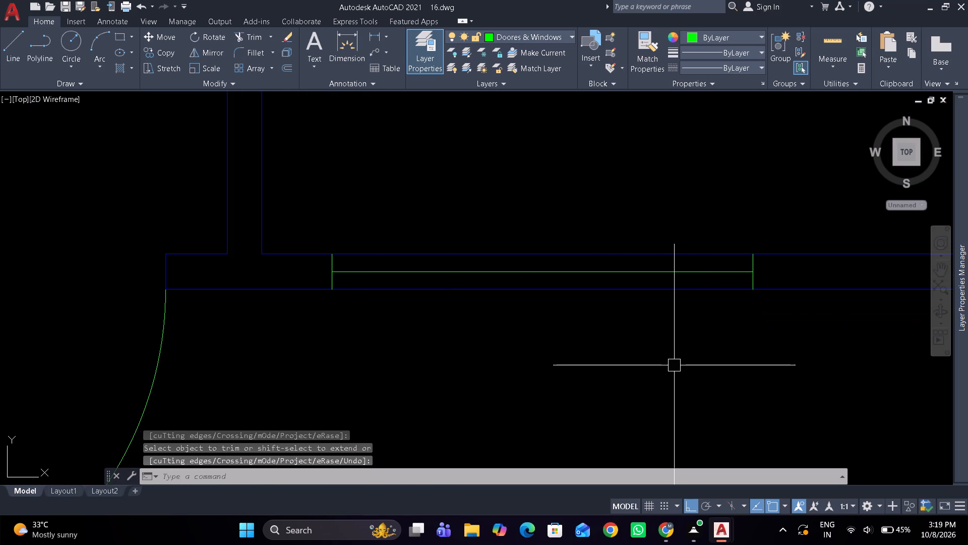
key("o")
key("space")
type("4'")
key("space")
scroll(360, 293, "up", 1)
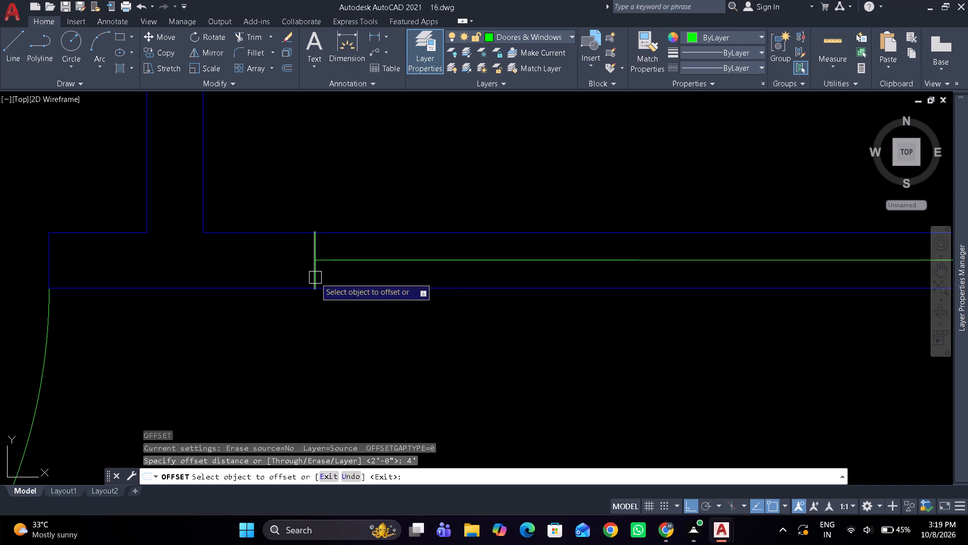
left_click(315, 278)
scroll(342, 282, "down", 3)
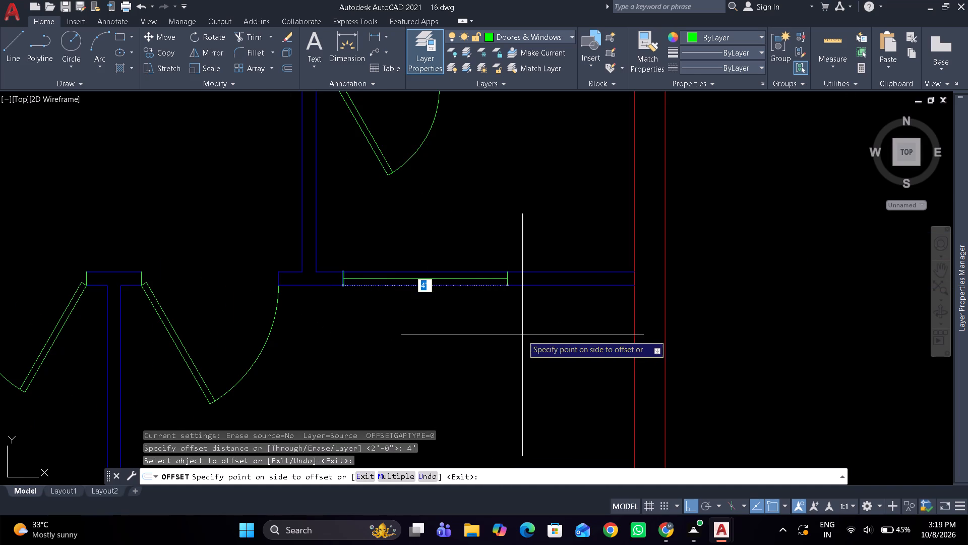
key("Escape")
Offset the horizontal window's left end line 5' to the right along the wall.
scroll(342, 284, "up", 3)
key("space")
type("5'")
key("space")
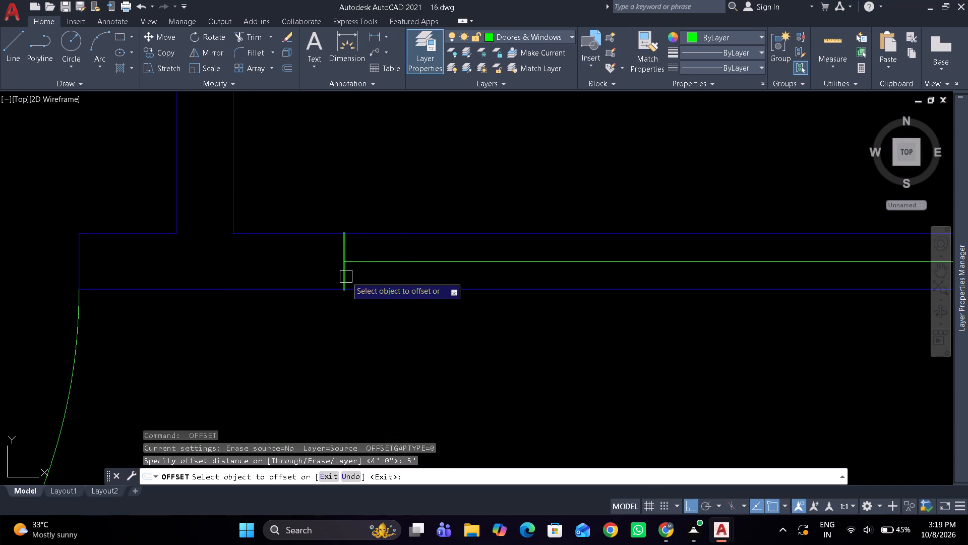
left_click(346, 277)
scroll(388, 293, "down", 4)
left_click(477, 337)
key("space")
scroll(481, 306, "up", 3)
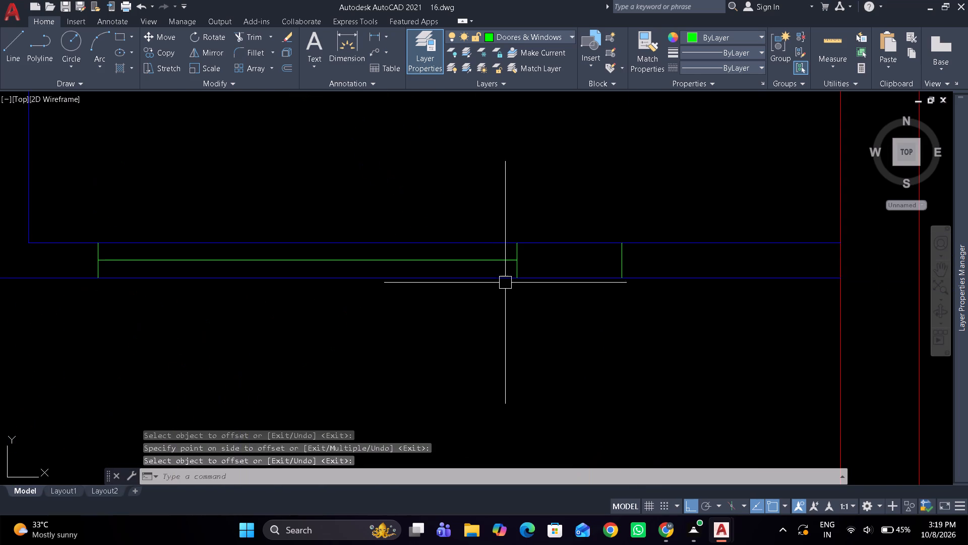
Erase the horizontal window's old right end line, leaving the line offset 5' from the left end.
left_click_drag(510, 210, 529, 247)
left_click(548, 308)
key("e")
key("space")
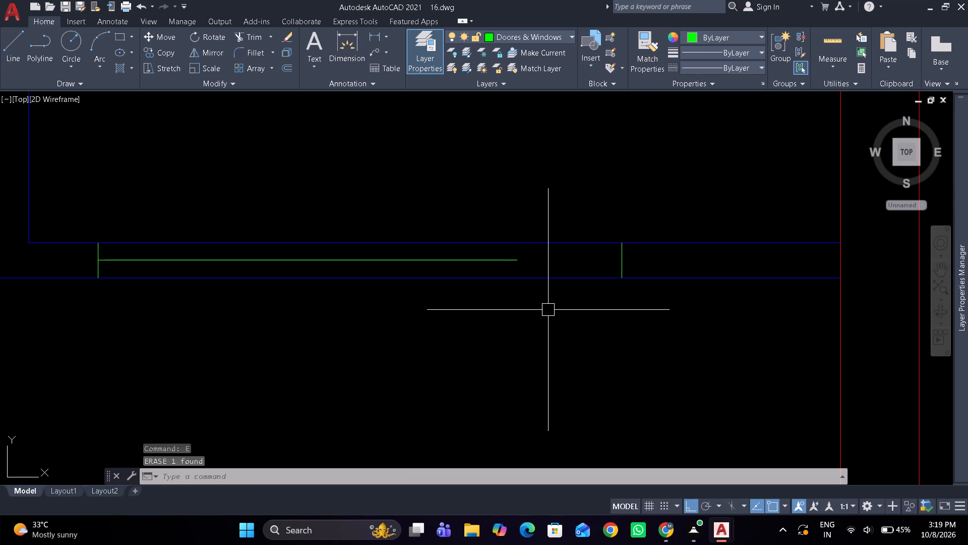
Extend the horizontal window's center line to the new right end line.
type("ew")
key("x")
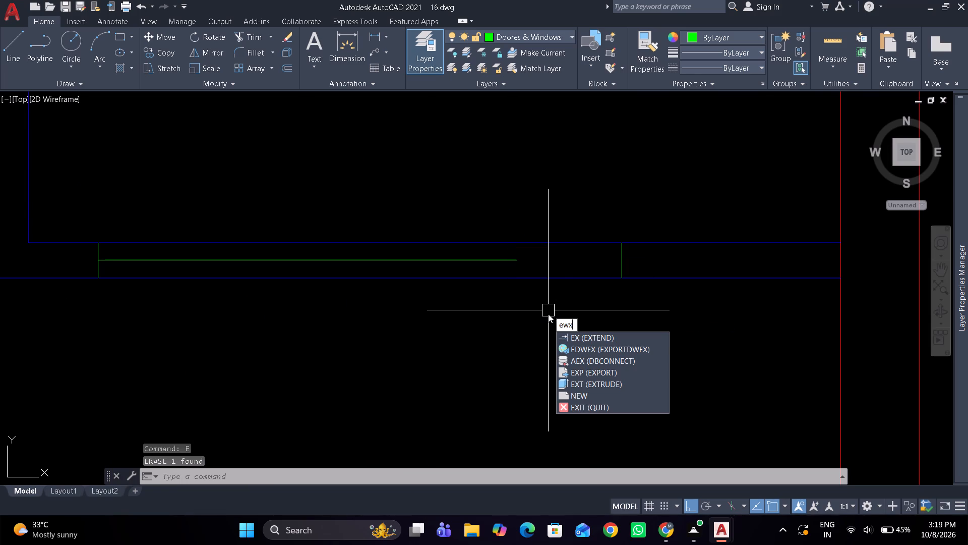
key("Escape")
type("ex")
key("space")
left_click(482, 260)
key("Escape")
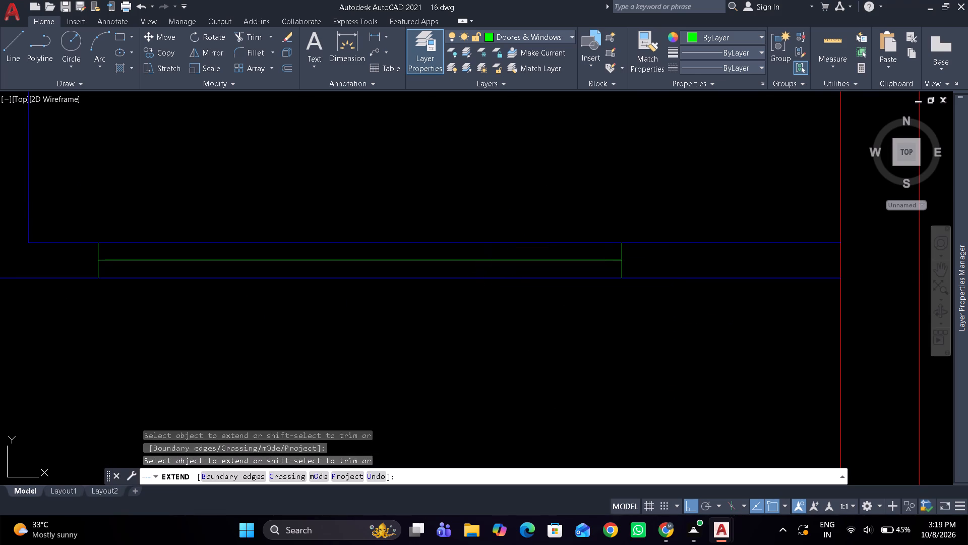
Move the whole horizontal window about 8" right from its center line's midpoint so it aligns with the wall segment's midpoint.
left_click_drag(72, 221, 91, 233)
left_click(713, 349)
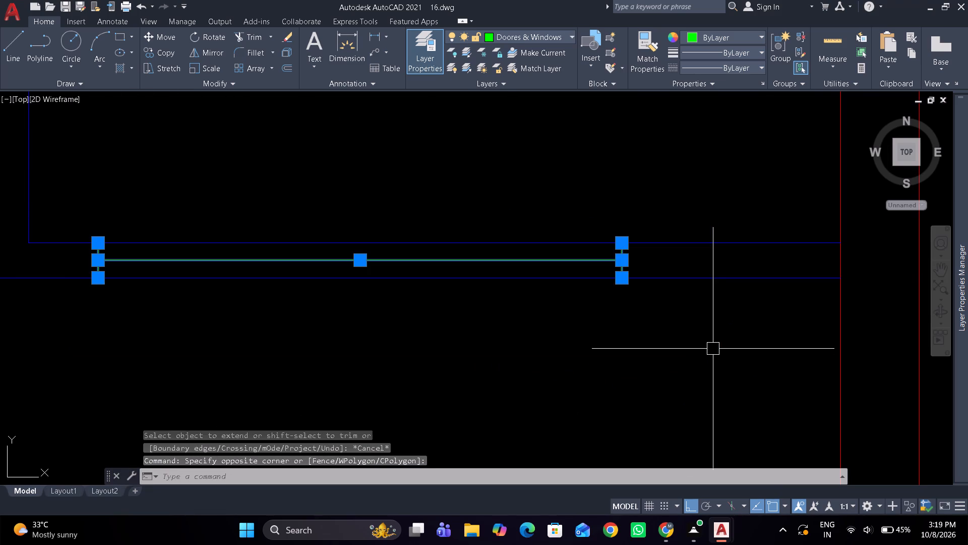
key("m")
key("space")
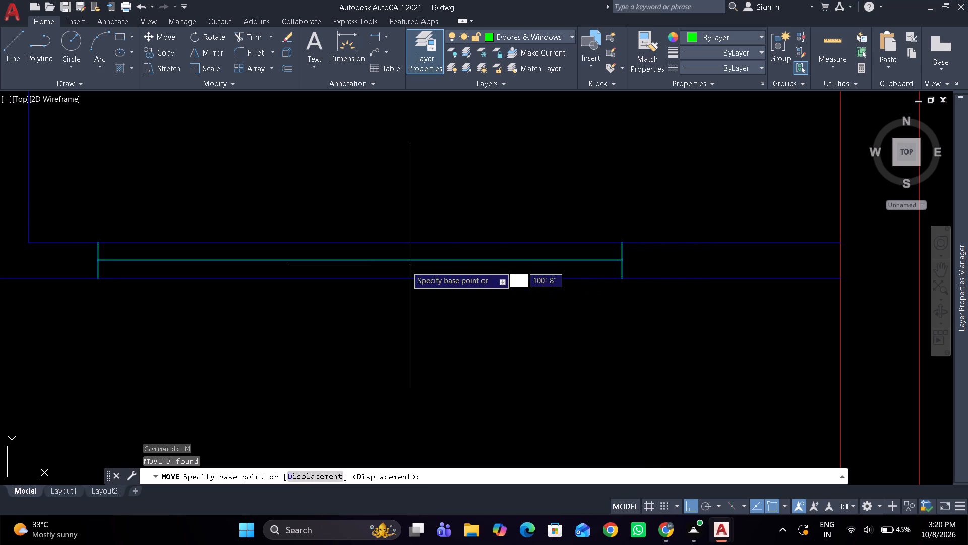
left_click(361, 262)
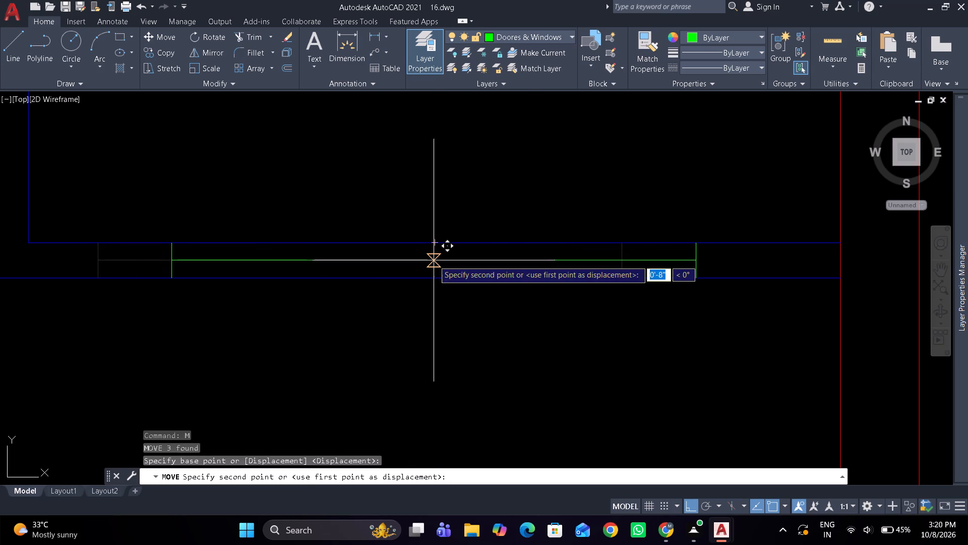
scroll(436, 270, "up", 1)
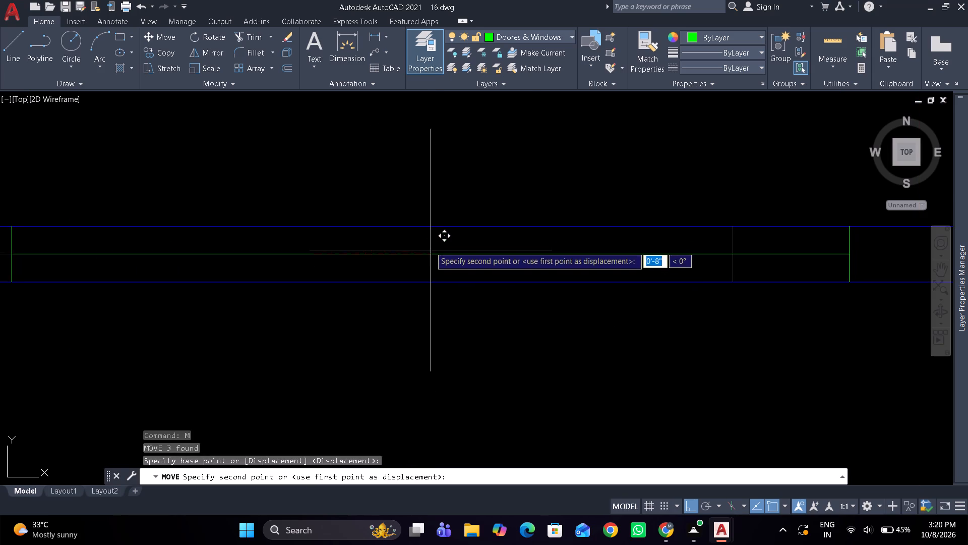
left_click(434, 240)
scroll(441, 270, "down", 3)
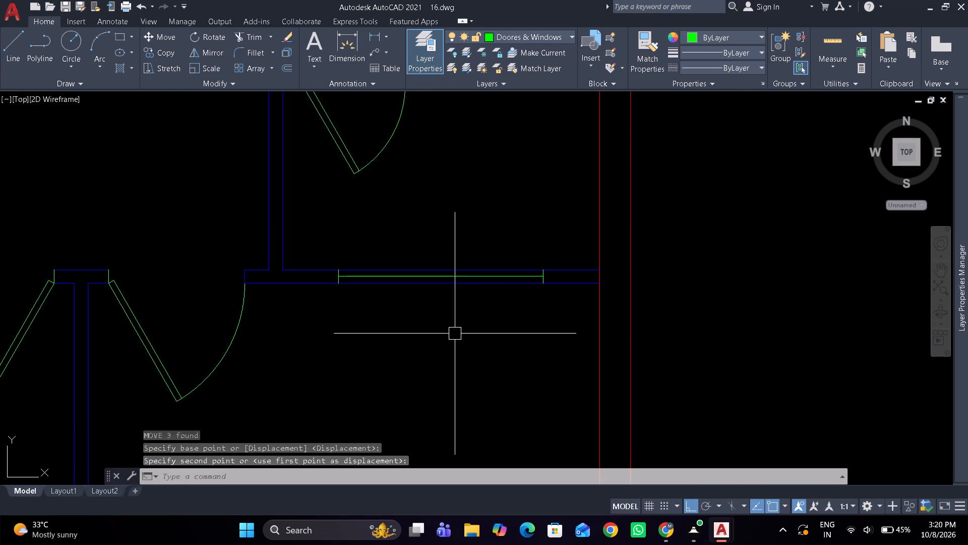
Copy the window's center line and left end line from the end line's top endpoint onto the lower face of the wall below the counter.
scroll(455, 335, "down", 1)
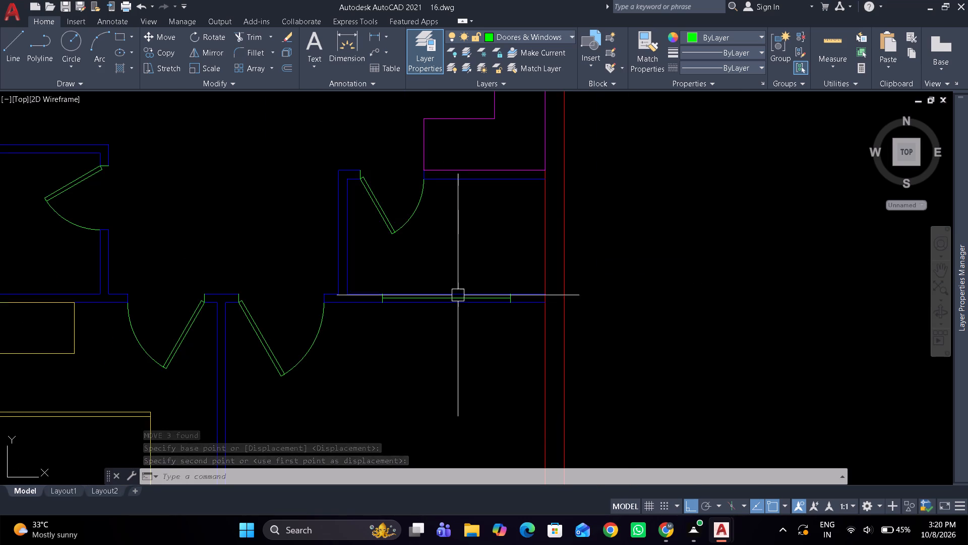
middle_click_drag(463, 300, 466, 332)
scroll(478, 239, "up", 1)
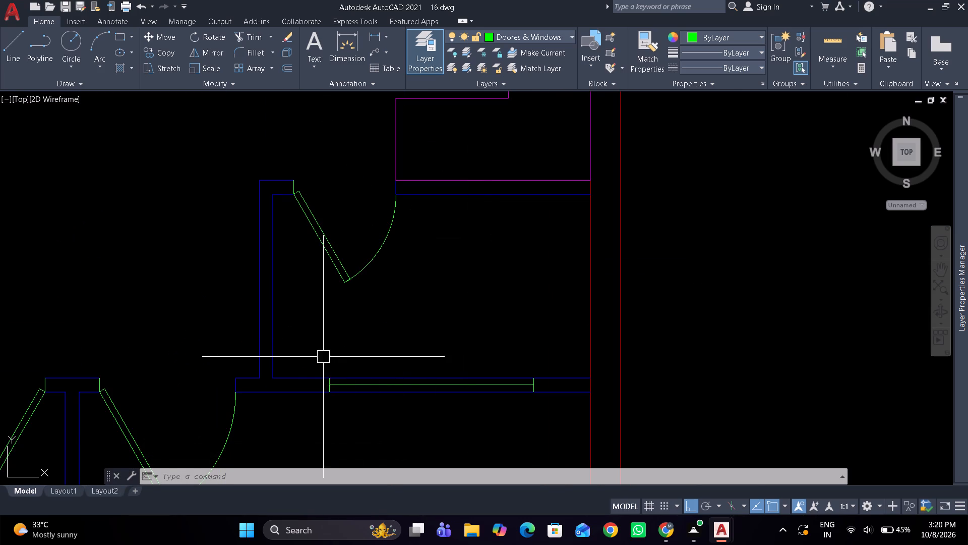
scroll(317, 402, "up", 3)
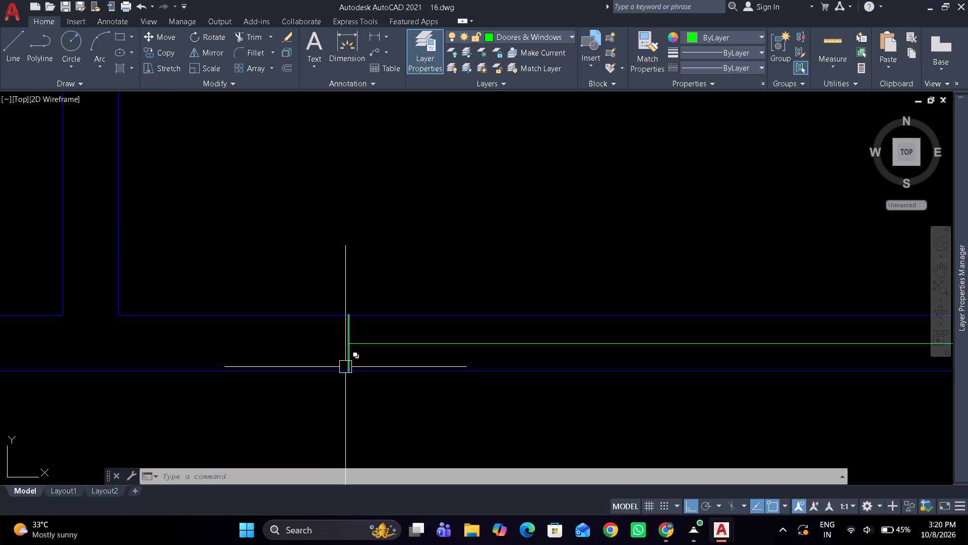
left_click(374, 350)
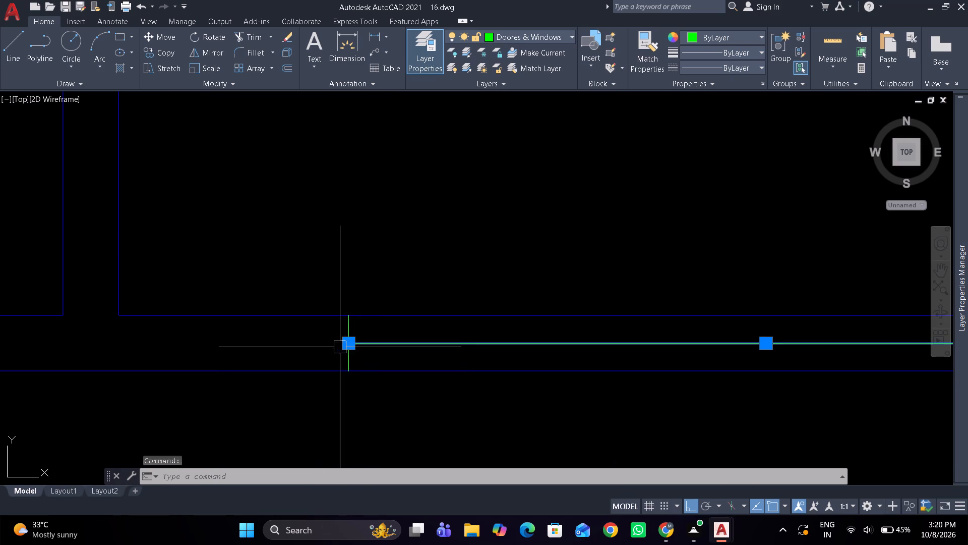
left_click_drag(347, 357, 343, 359)
type("co")
key("space")
left_click(346, 306)
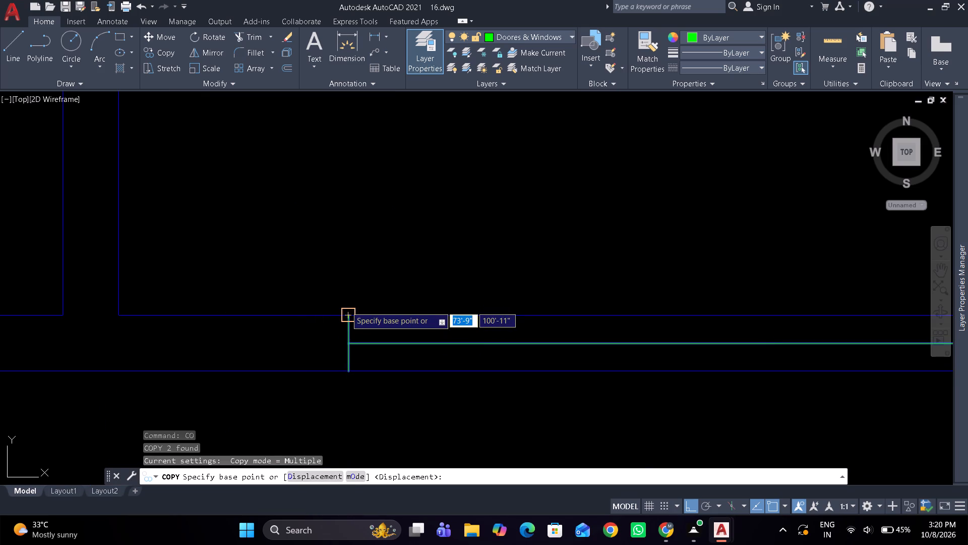
scroll(395, 254, "down", 3)
middle_click_drag(397, 254, 386, 358)
scroll(471, 222, "up", 2)
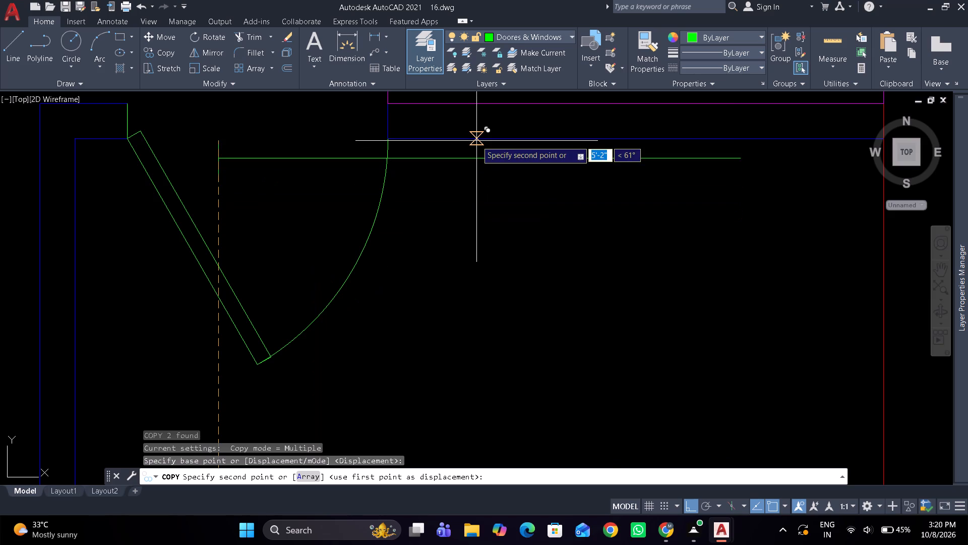
left_click(476, 141)
scroll(471, 192, "down", 1)
middle_click_drag(469, 204, 433, 336)
scroll(452, 302, "up", 2)
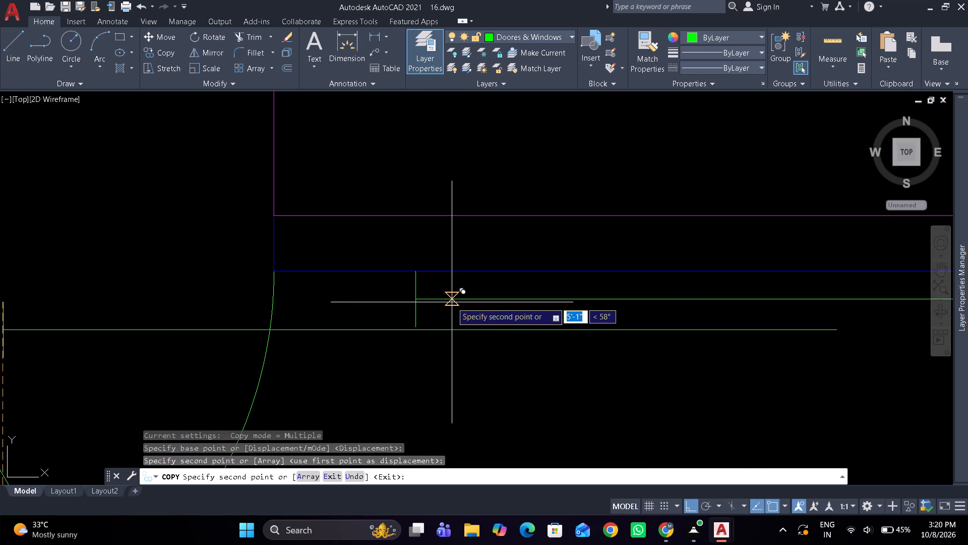
key("space")
Move the copied window lines straight up 4" so the end line's top meets the upper face of the wall below the counter.
left_click_drag(451, 329, 414, 299)
left_click(396, 288)
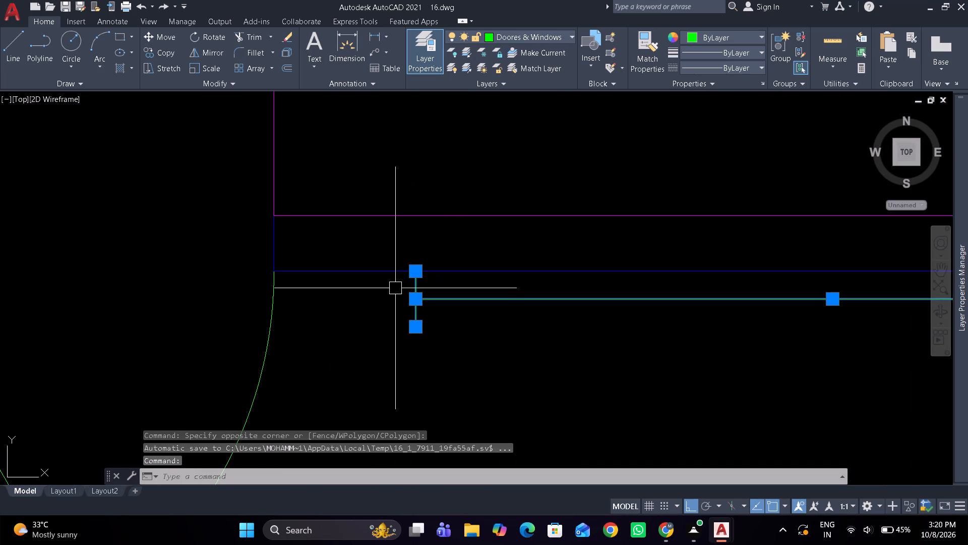
type("m")
key("space")
left_click(419, 273)
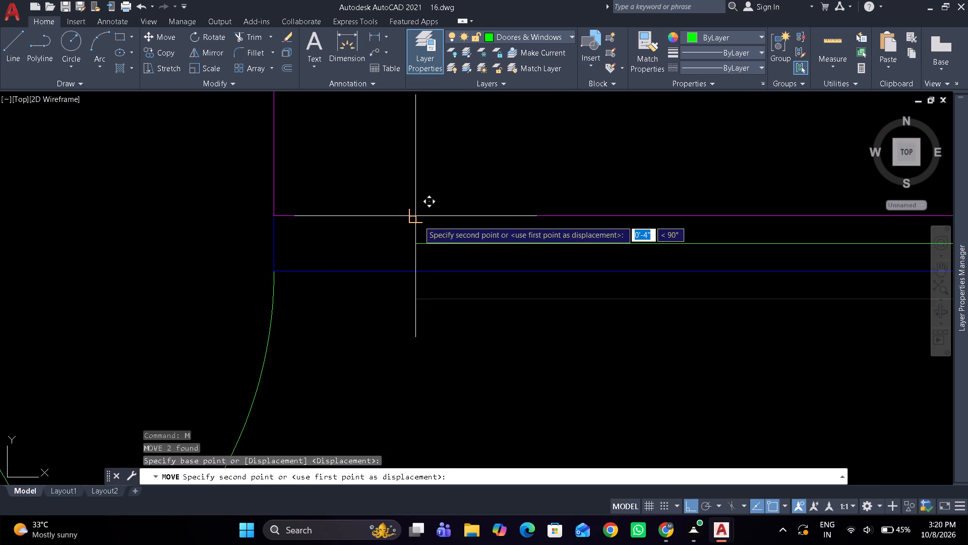
left_click(418, 221)
Offset the copied window's left end line 3' to the right within the wall below the counter.
type("o")
key("space")
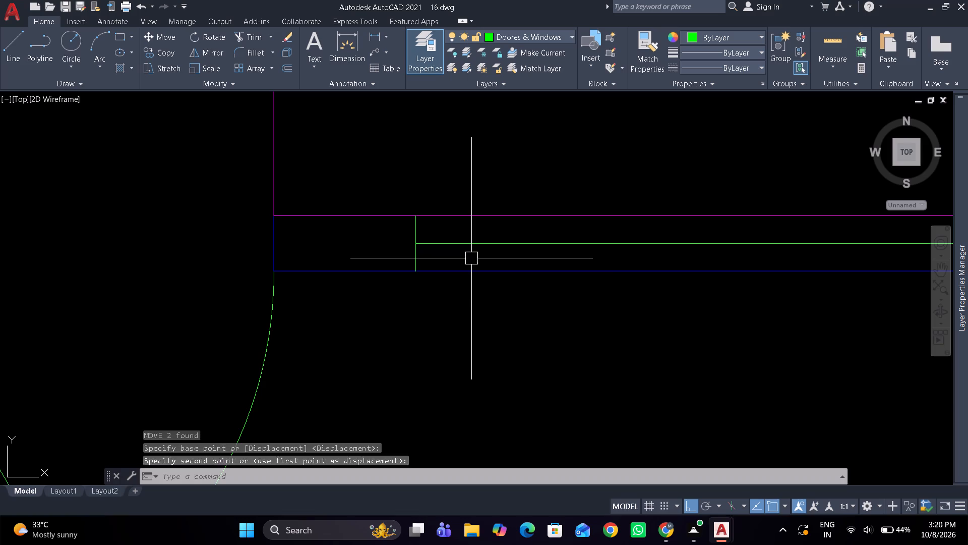
key("3")
key("apostrophe")
key("space")
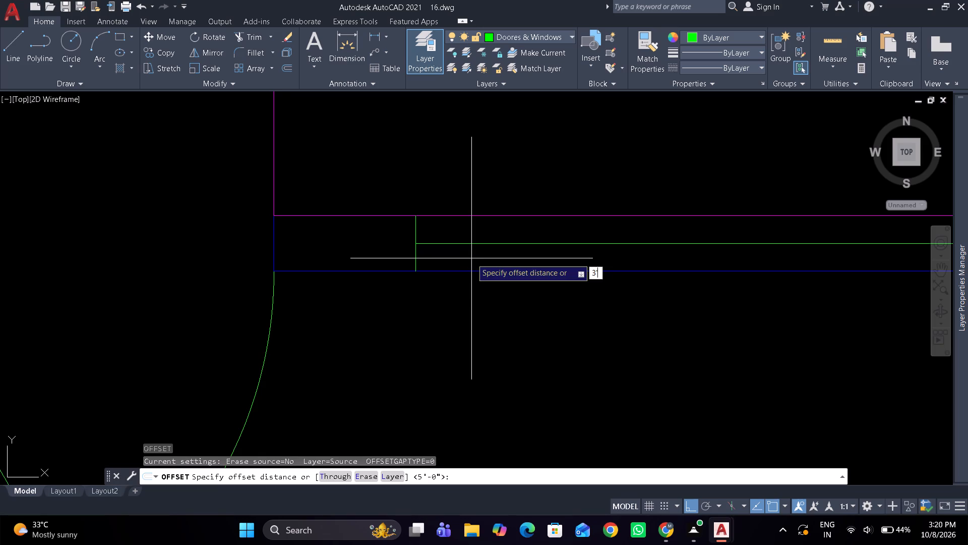
left_click(415, 262)
scroll(454, 264, "down", 1)
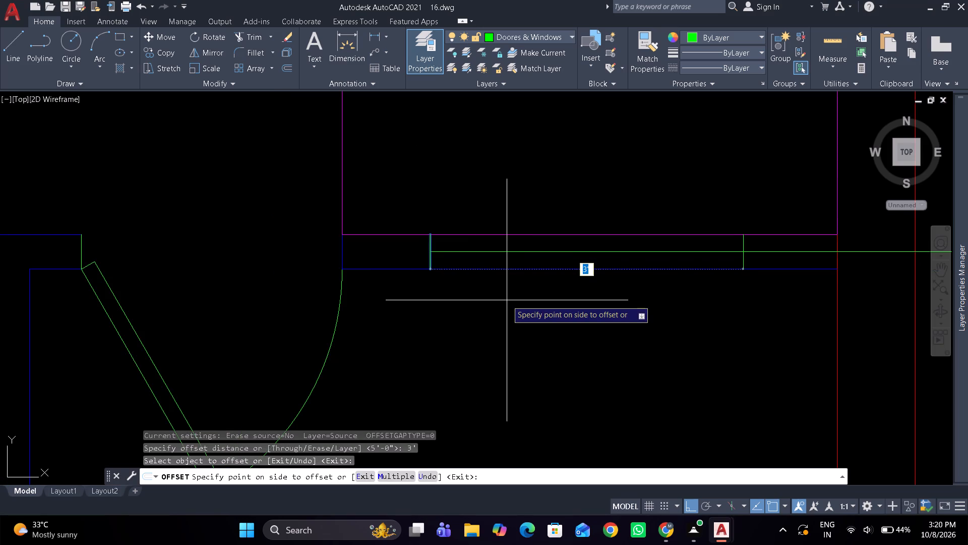
left_click(511, 303)
key("space")
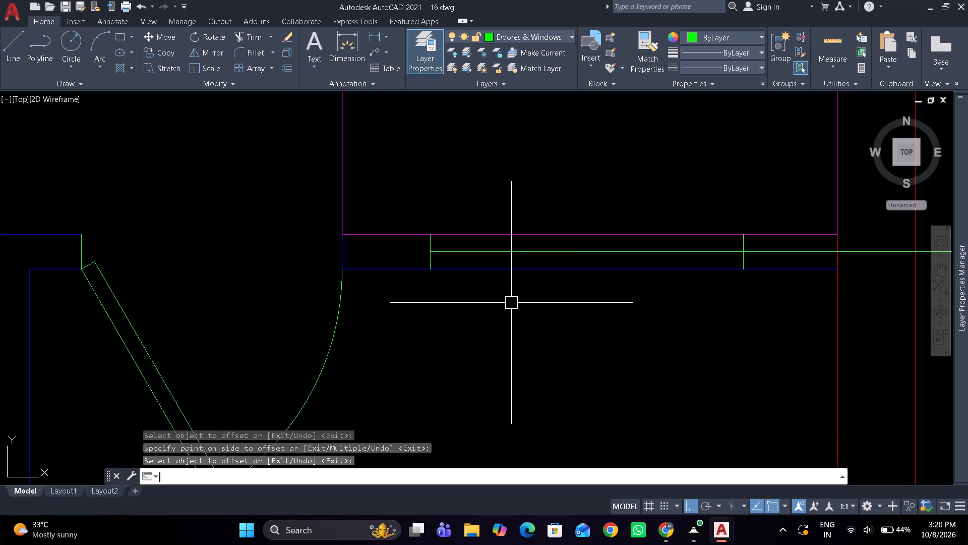
Trim the copied window's center line past its right end line and erase the leftover piece crossing the outer wall.
type("tr")
key("space")
left_click(766, 252)
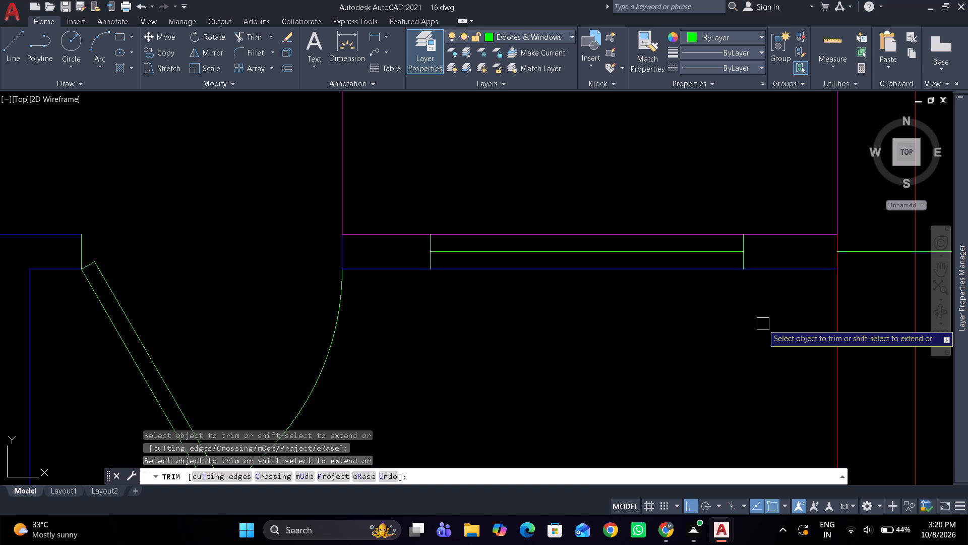
middle_click_drag(696, 311, 630, 306)
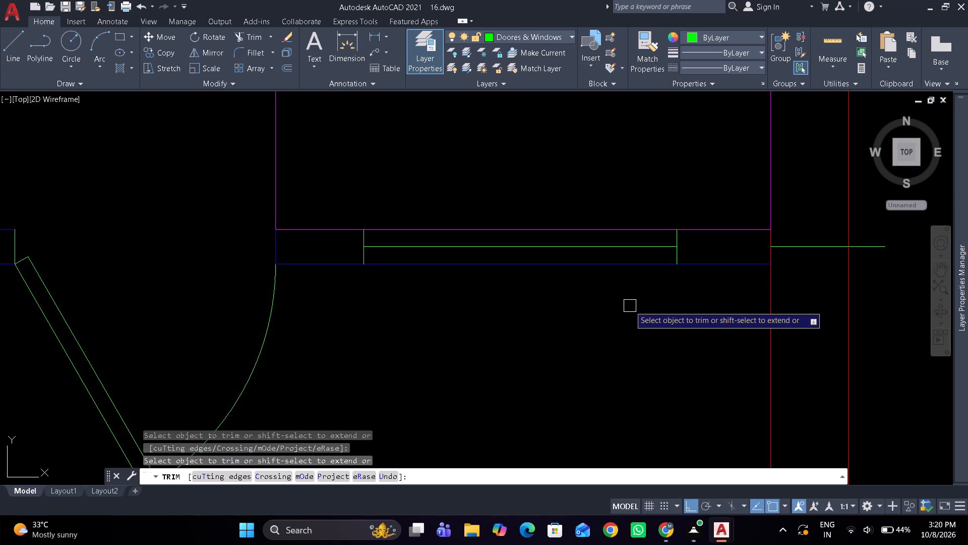
key("space")
left_click(806, 243)
type("e")
key("space")
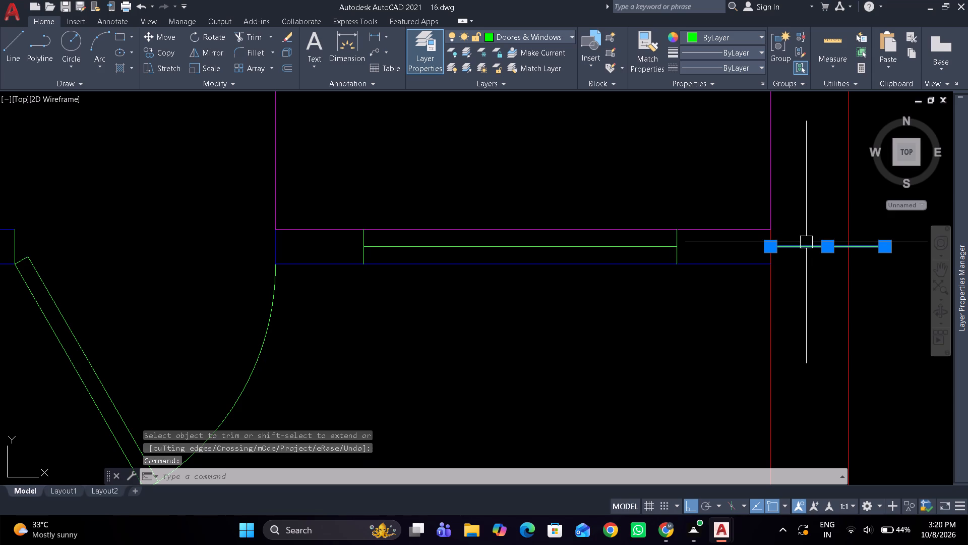
Move the 3' window right from its center line's midpoint to align with the midpoint of the wall below the counter.
left_click_drag(319, 203, 359, 218)
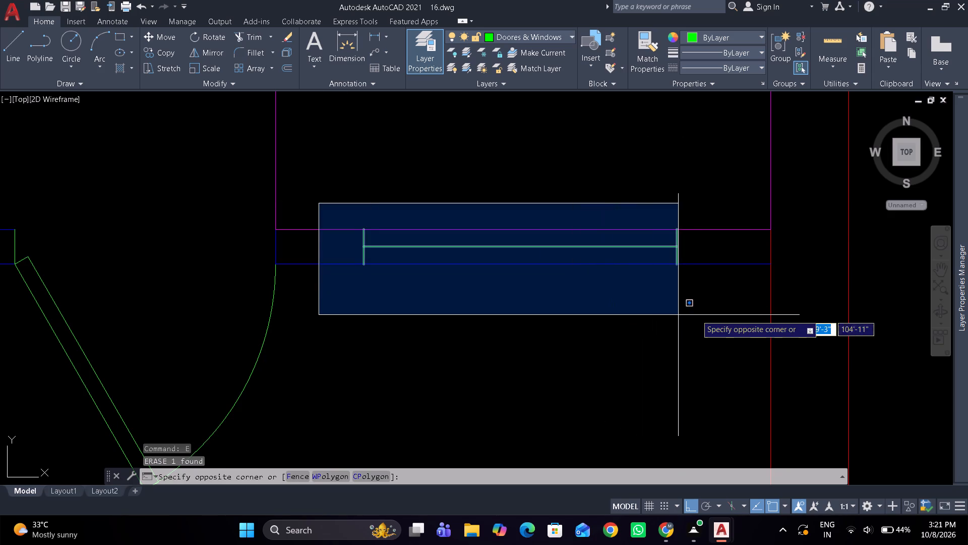
left_click(713, 314)
key("m")
key("space")
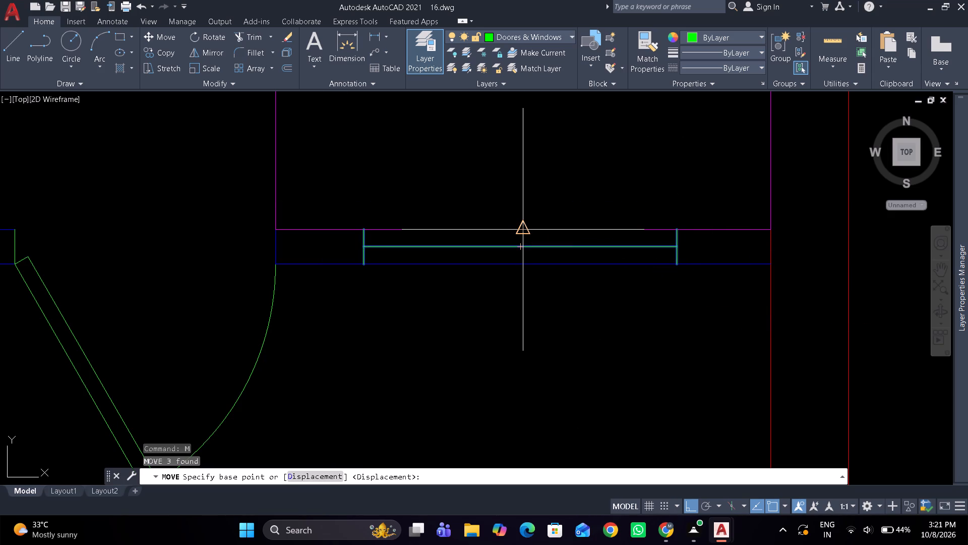
scroll(524, 235, "up", 2)
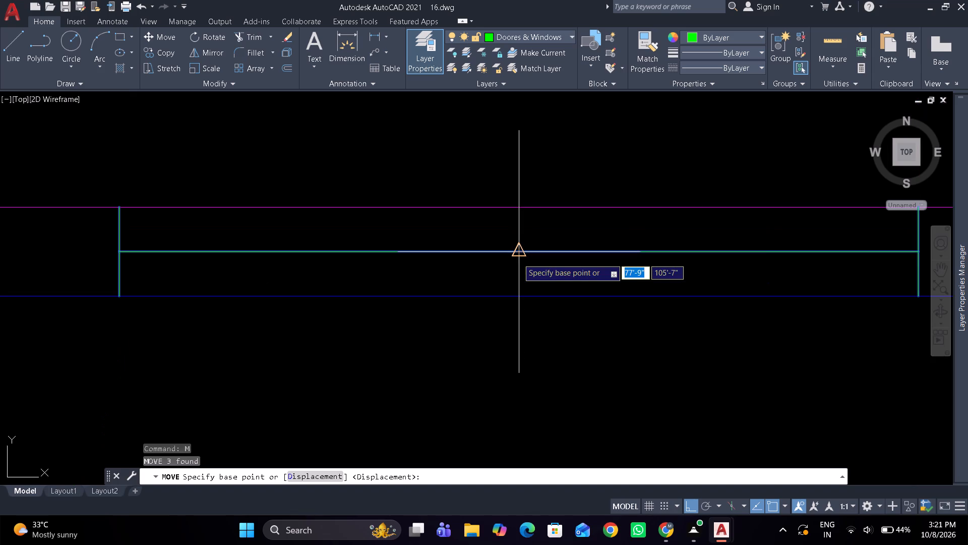
left_click(518, 258)
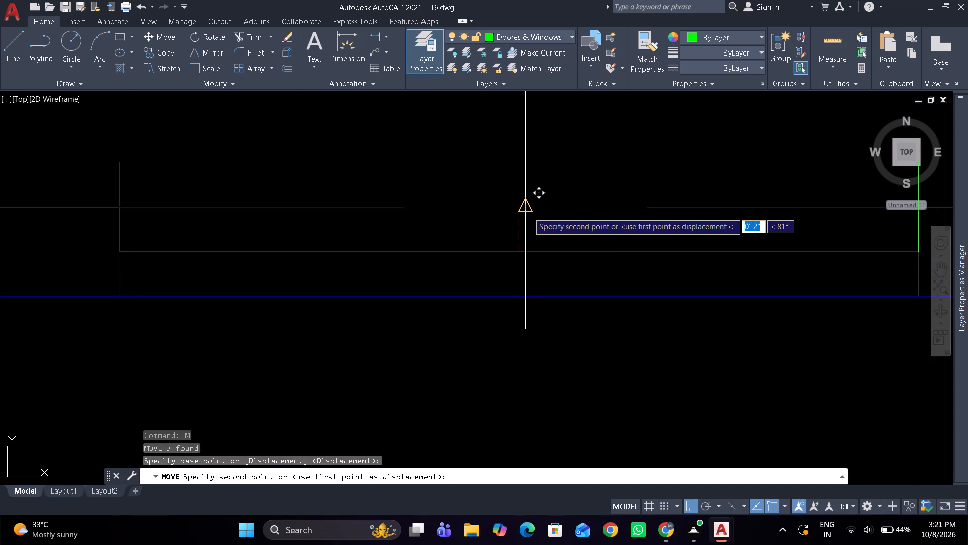
left_click(528, 242)
scroll(502, 263, "down", 6)
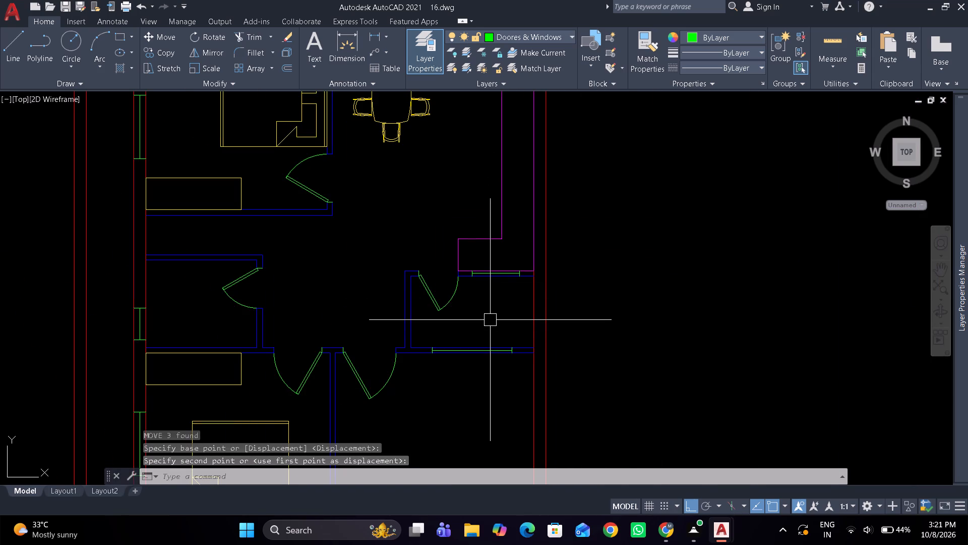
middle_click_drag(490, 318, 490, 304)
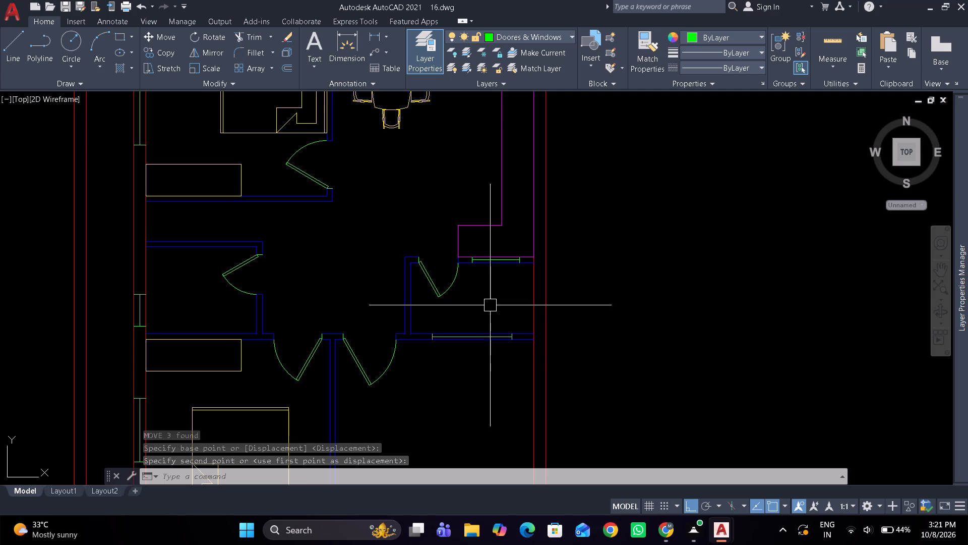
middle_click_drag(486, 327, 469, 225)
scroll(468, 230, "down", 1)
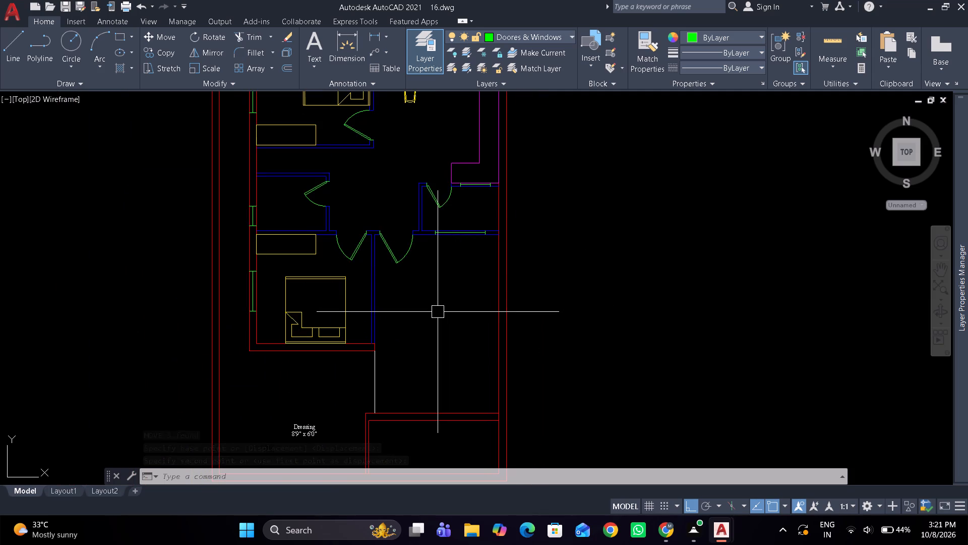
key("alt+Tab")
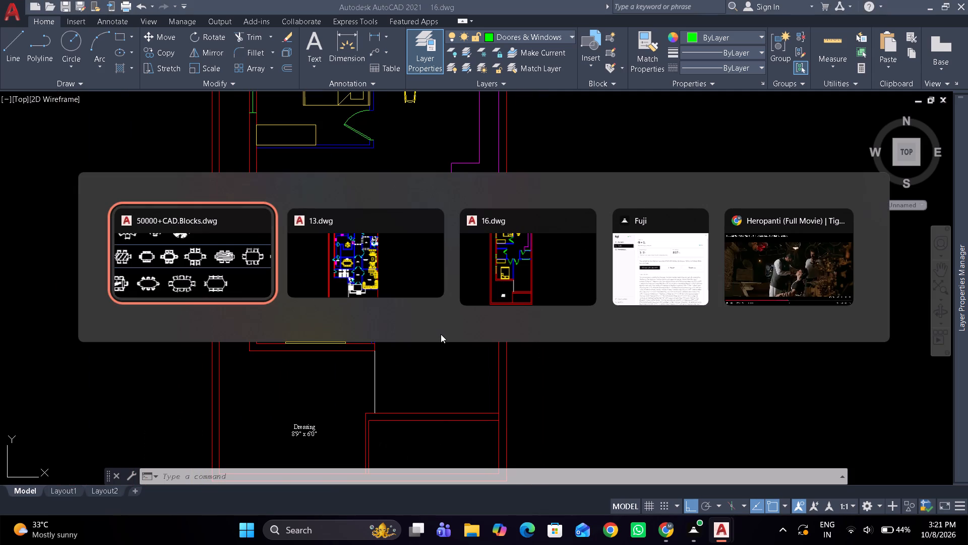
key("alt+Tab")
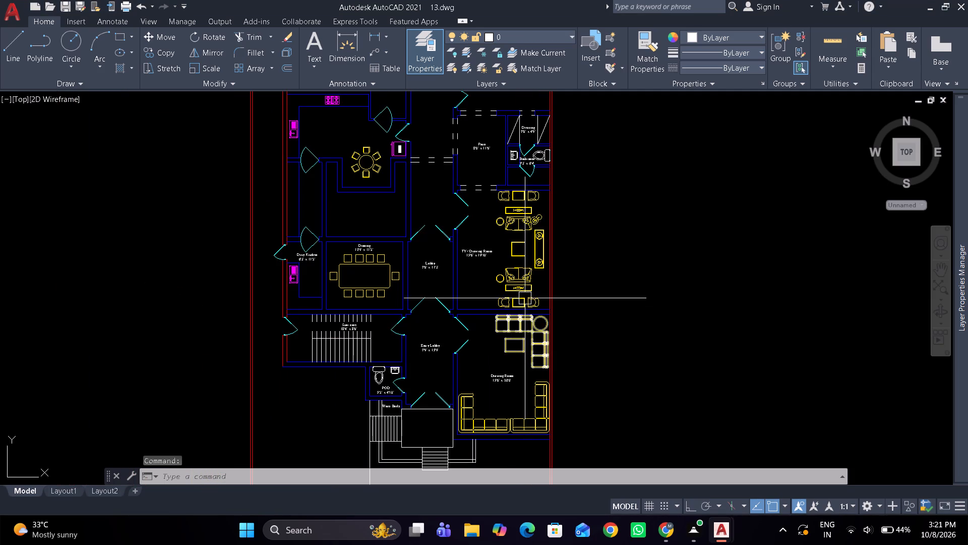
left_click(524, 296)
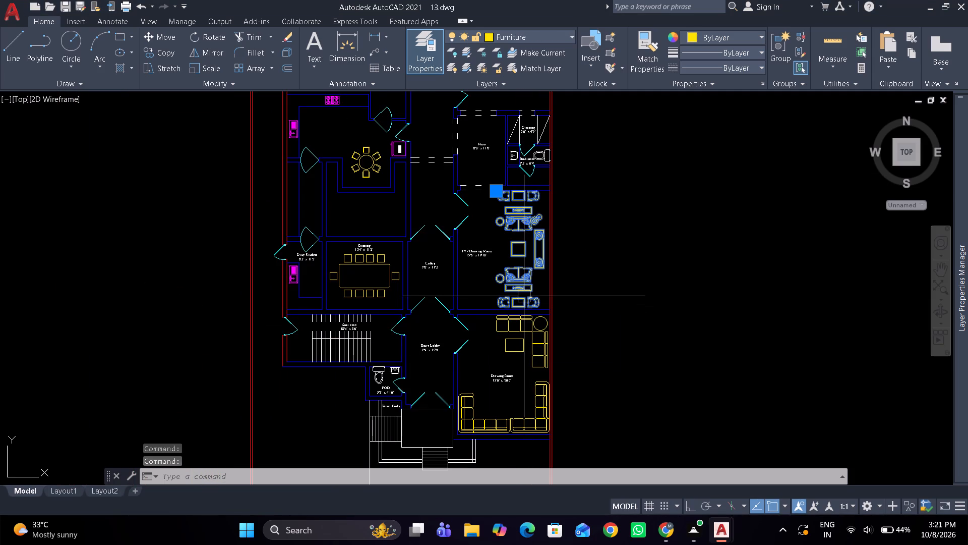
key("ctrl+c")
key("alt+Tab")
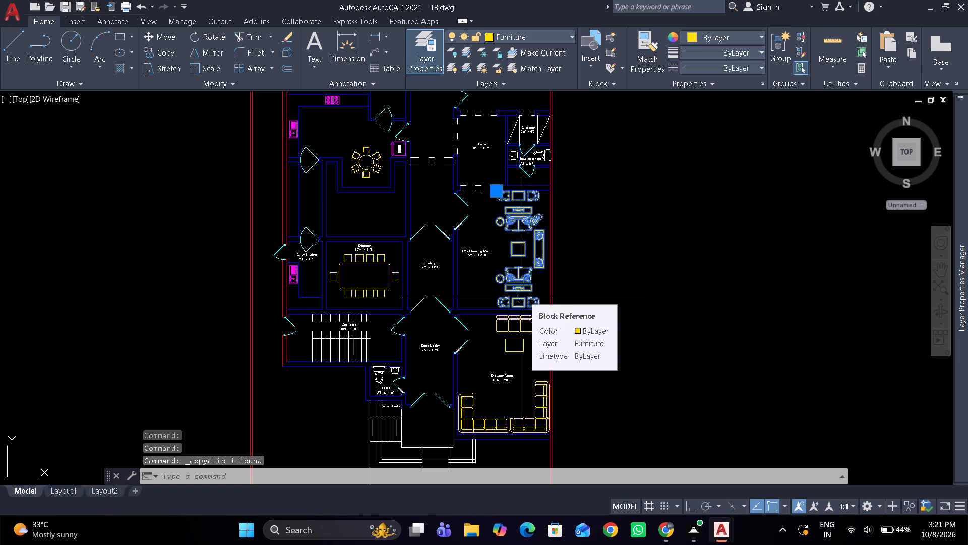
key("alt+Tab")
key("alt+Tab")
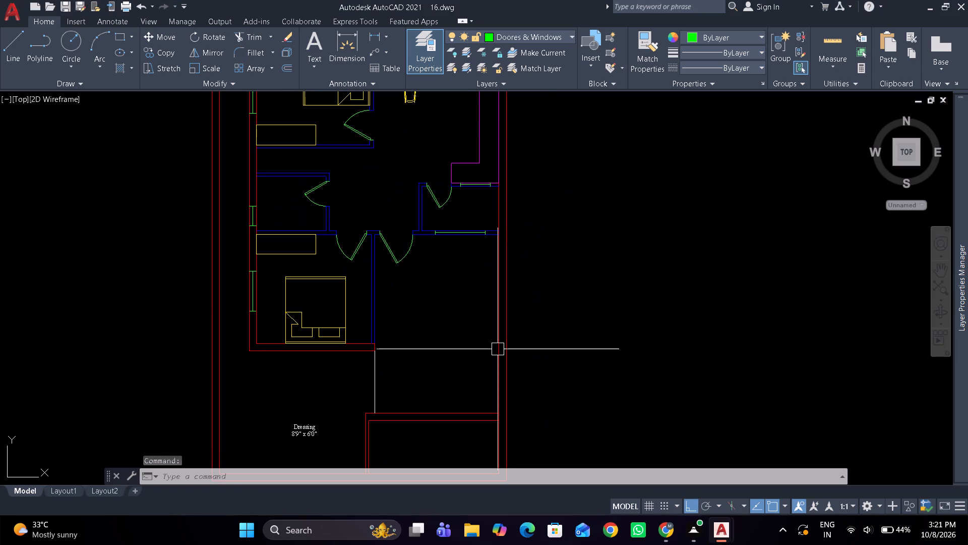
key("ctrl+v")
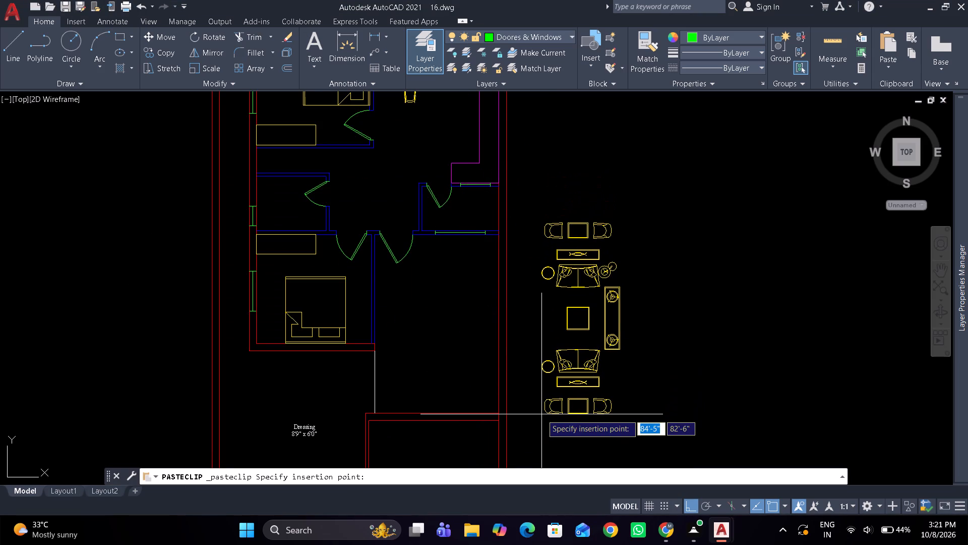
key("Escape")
Switch to 13.dwg and copy the two L-shaped sofas at the bottom of the Drawing Room to the clipboard.
key("alt+Tab")
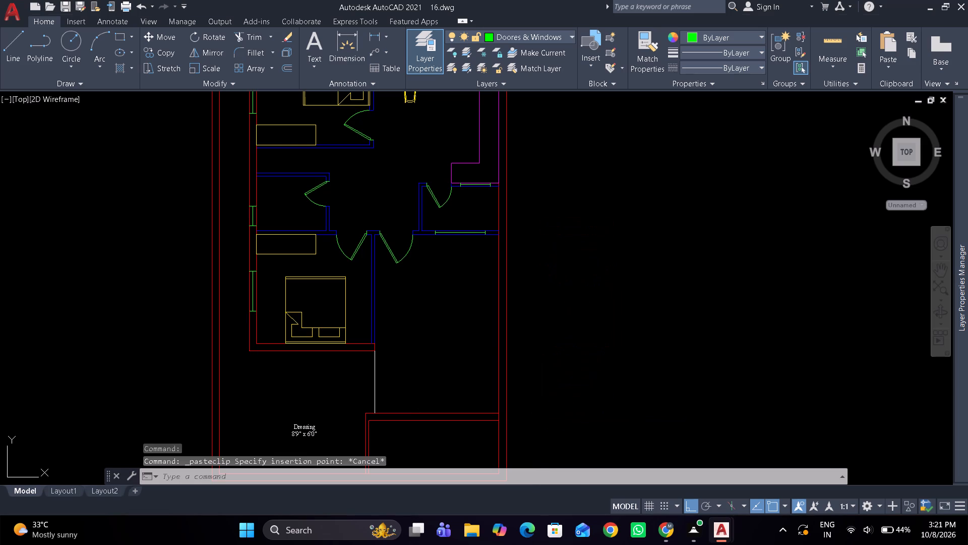
key("alt+Tab")
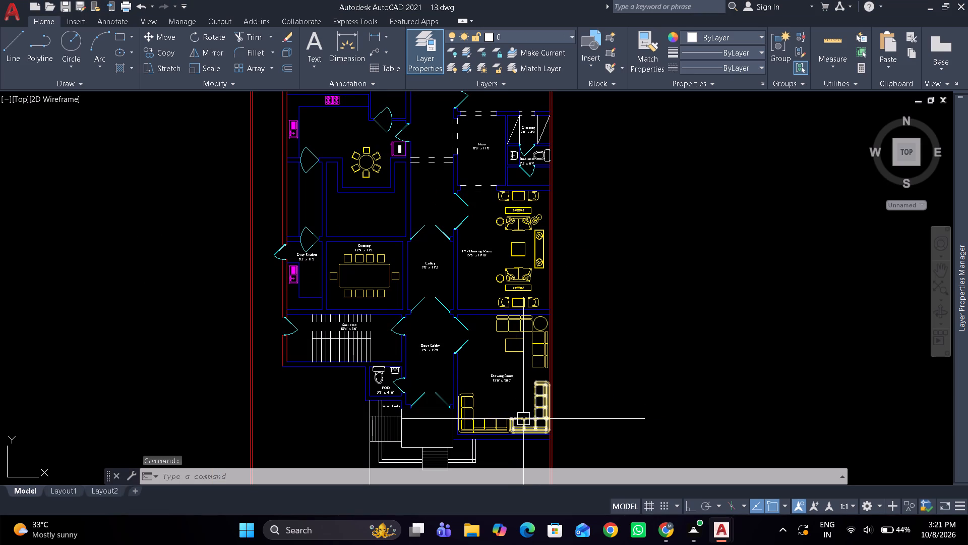
left_click_drag(523, 420, 515, 418)
left_click(490, 418)
key("ctrl+c")
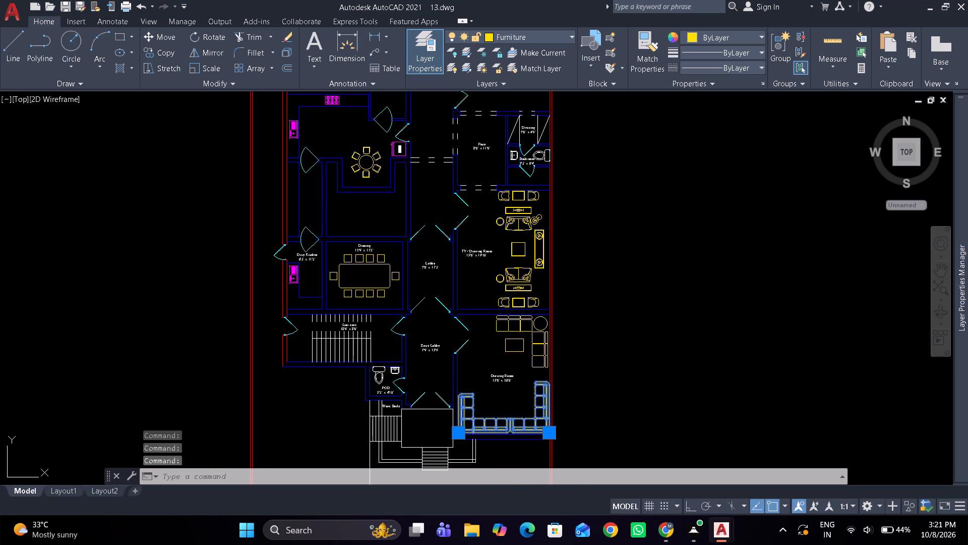
Switch from 13.dwg to 16.dwg and paste the two copied L-shaped sofas in the empty space beside the floor plan.
key("alt+Tab")
key("alt+Tab")
key("alt+Tab")
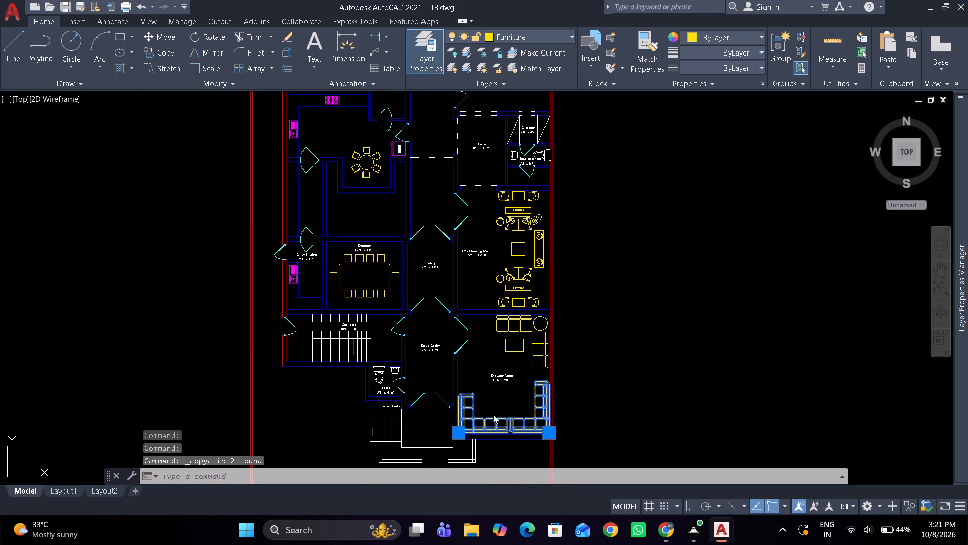
key("ctrl+v")
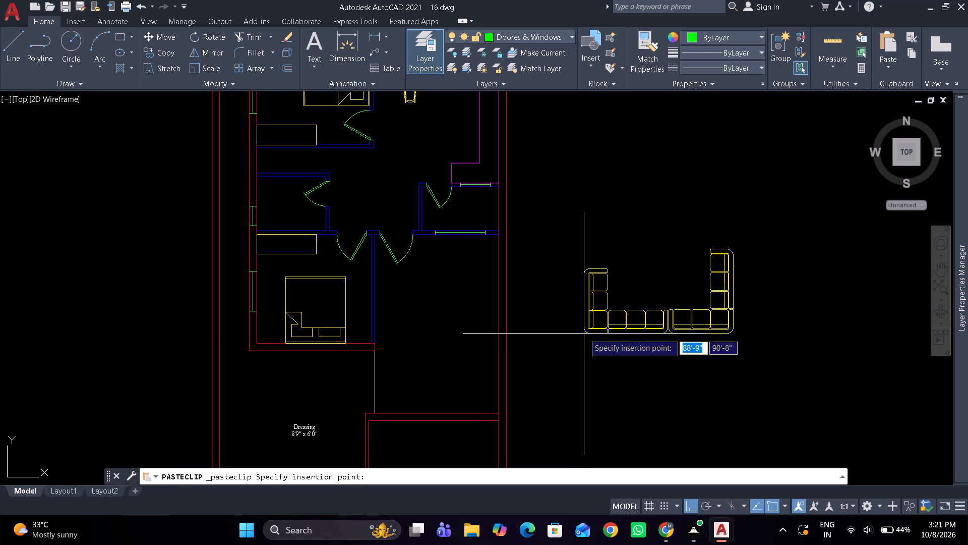
left_click(584, 334)
Rotate the two pasted sofas 90 degrees counterclockwise so their backs face the plan's east outer wall.
left_click_drag(706, 345, 684, 335)
left_click(645, 284)
type("ro")
key("space")
left_click_drag(657, 275, 646, 245)
left_click(602, 199)
Move both sofas by their upper outer corner into the room east of the lower bedroom, against the outer wall.
left_click_drag(743, 286, 722, 271)
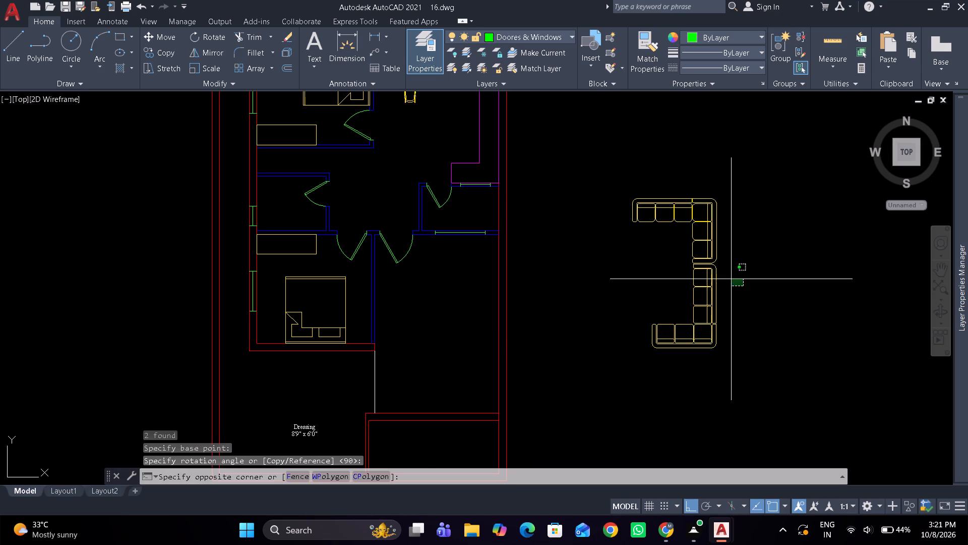
left_click_drag(722, 271, 705, 255)
left_click(680, 235)
key("m")
key("space")
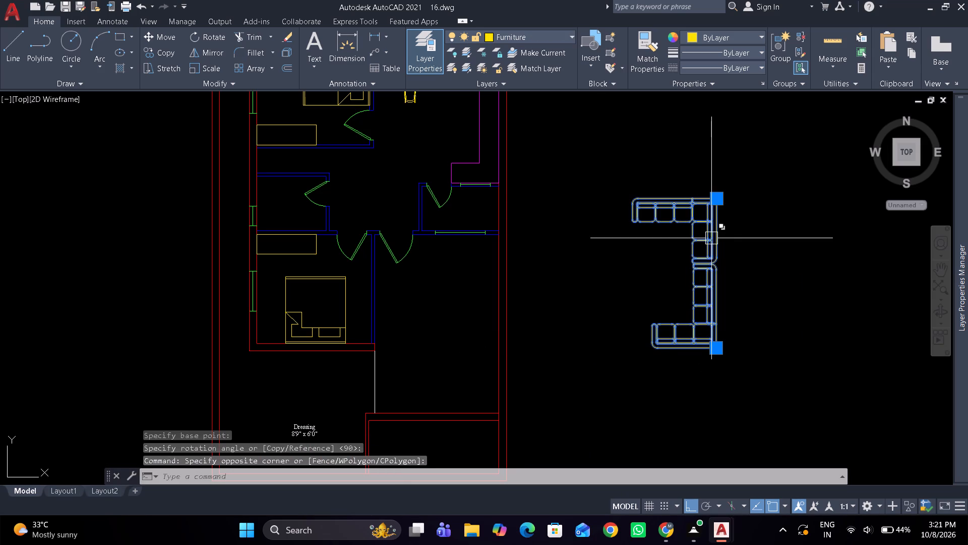
left_click(717, 194)
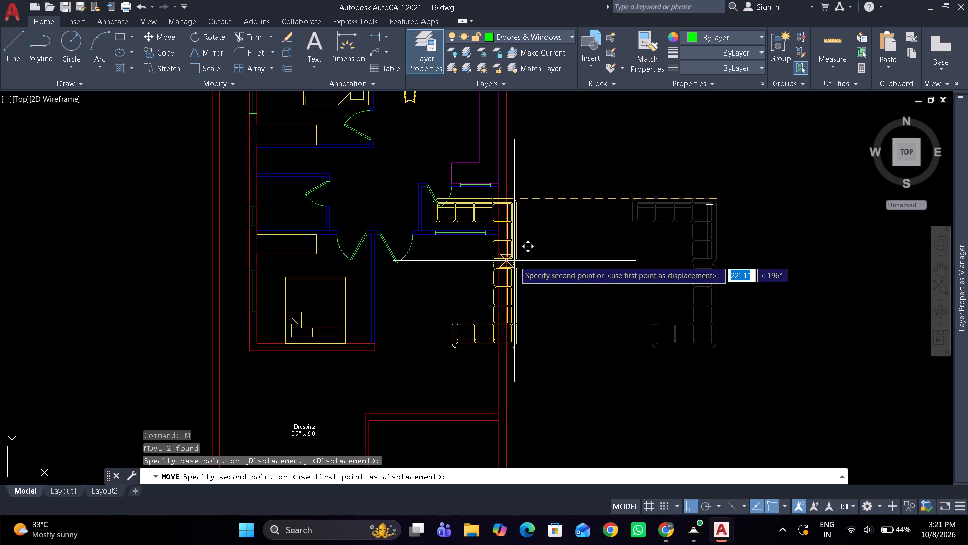
scroll(504, 255, "up", 3)
left_click(481, 202)
scroll(481, 203, "down", 2)
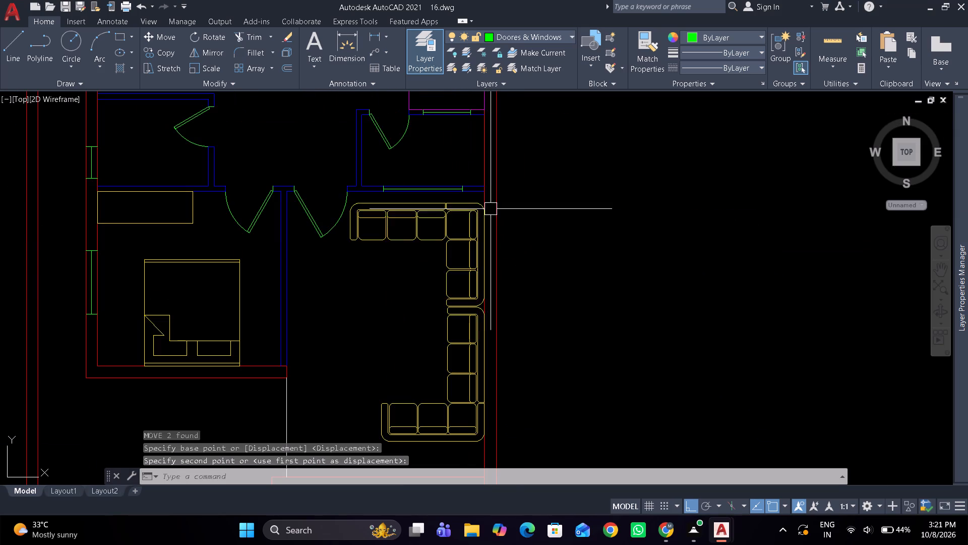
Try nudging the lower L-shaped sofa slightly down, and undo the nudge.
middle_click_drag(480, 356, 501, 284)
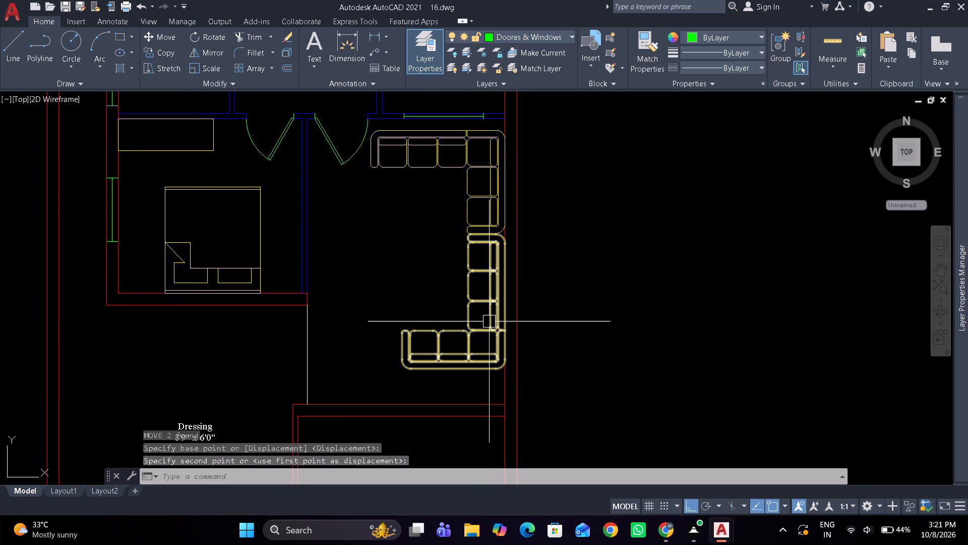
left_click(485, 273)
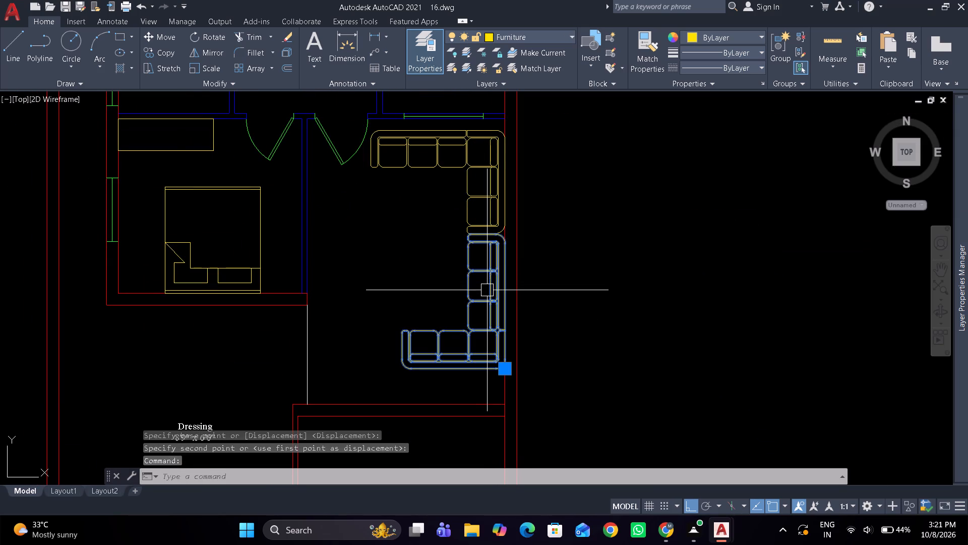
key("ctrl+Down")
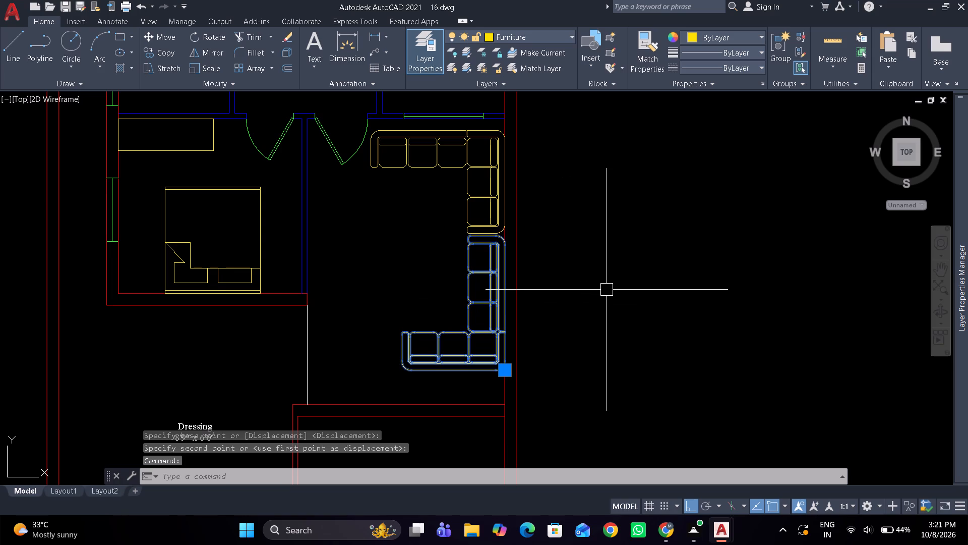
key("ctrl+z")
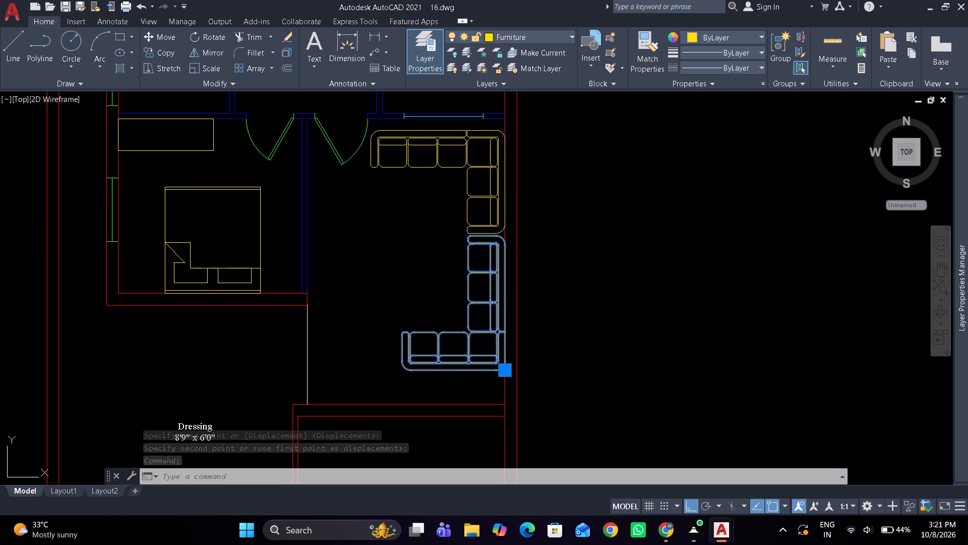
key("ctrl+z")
Nudge both sofas four increments away from the outer wall and eleven increments down the room.
scroll(487, 296, "down", 3)
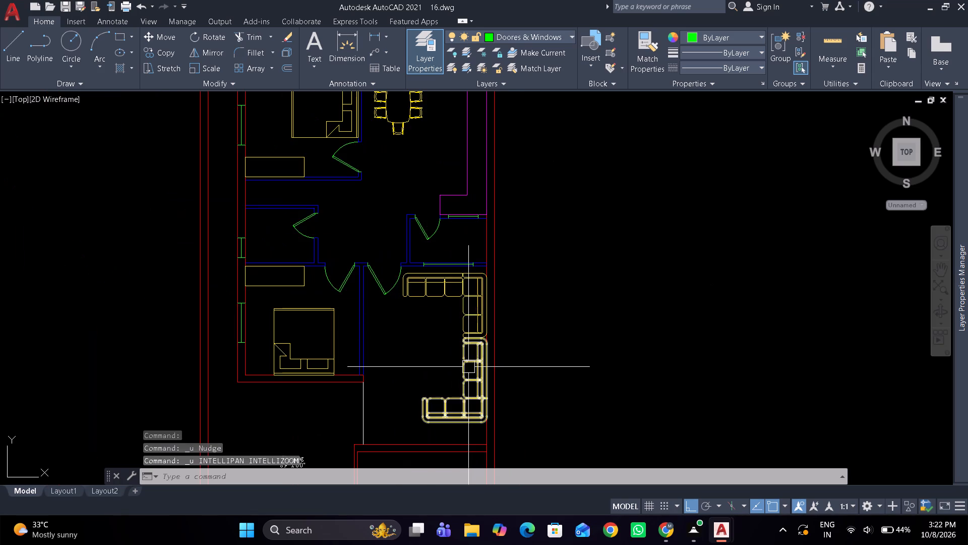
left_click_drag(466, 356, 465, 322)
left_click(463, 298)
key("ctrl+Left")
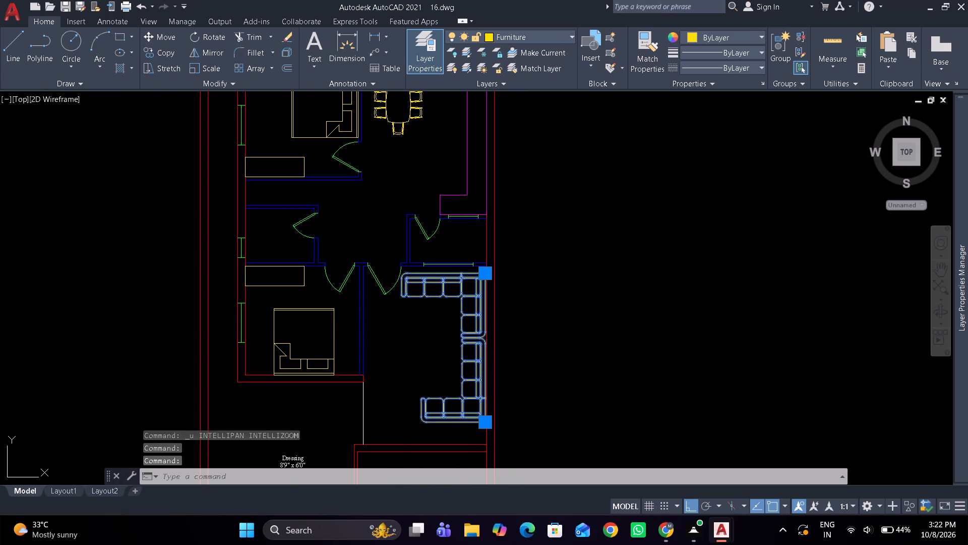
key("ctrl+Left")
key("ctrl+Left")
key("ctrl+Left")
key("ctrl+Down")
key("ctrl+Down")
key("ctrl+Down")
key("ctrl+Down")
key("ctrl+Down")
key("ctrl+Down")
key("ctrl+Down")
key("ctrl+Down")
key("ctrl+Down")
key("ctrl+Down")
key("ctrl+Down")
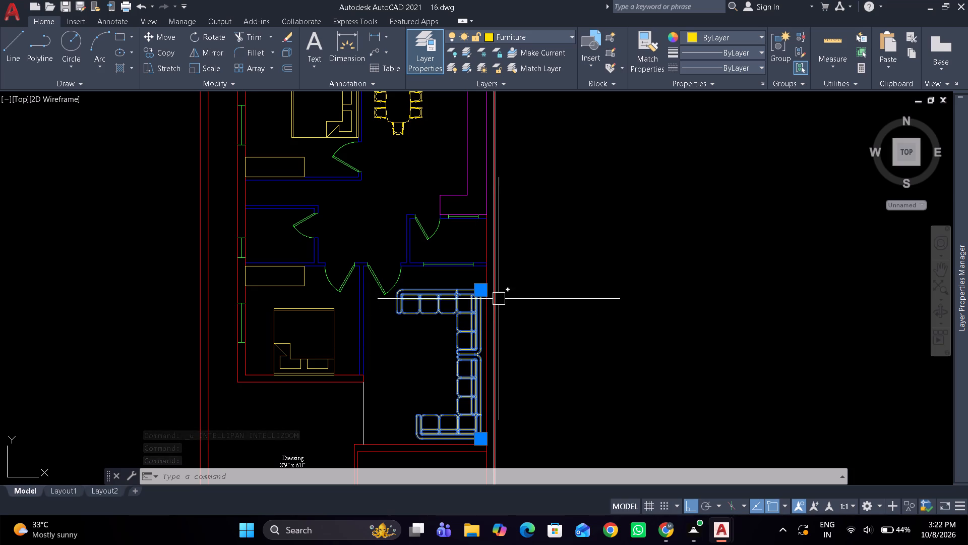
Mirror both sofas about a horizontal line through the room, erasing the source objects.
type("mi")
key("space")
left_click_drag(495, 349, 509, 348)
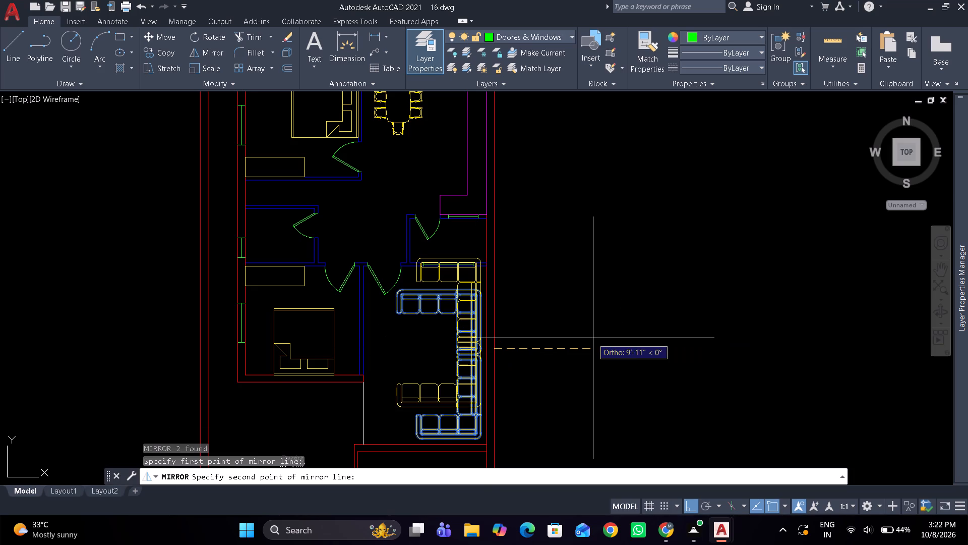
left_click(593, 338)
left_click_drag(620, 367, 593, 338)
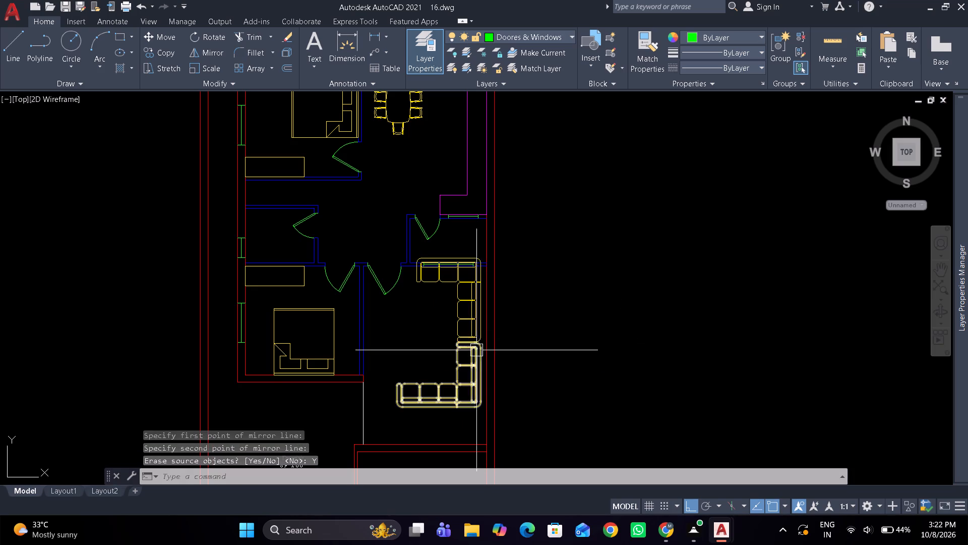
Nudge both mirrored sofas down until the lower one sits just above the room's bottom wall.
left_click_drag(455, 361, 454, 347)
left_click(456, 317)
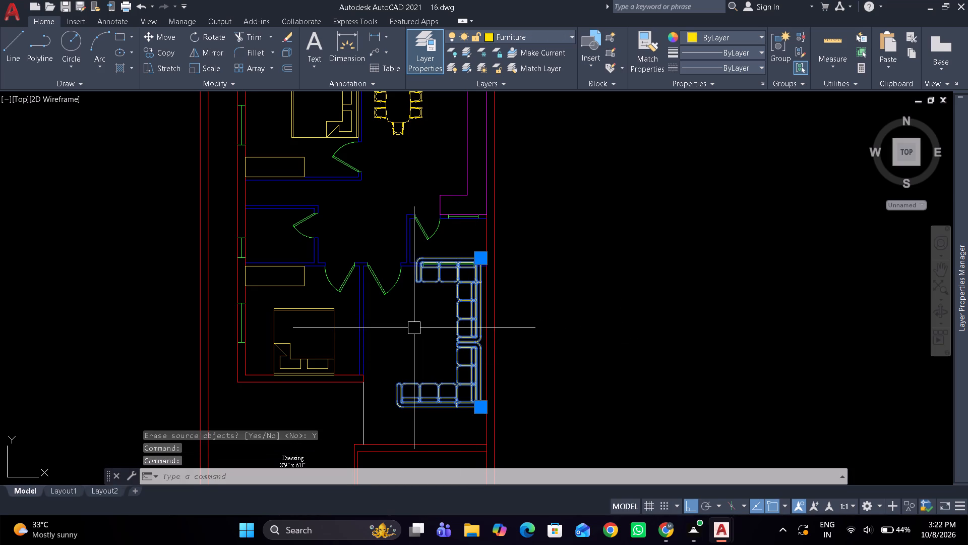
key("ctrl+Down")
key("ctrl+Down")
key("ctrl+Down")
key("ctrl+Down")
key("ctrl+Down")
key("ctrl+Down")
key("ctrl+Down")
key("ctrl+Down")
key("ctrl+Down")
key("ctrl+Down")
key("ctrl+Down")
key("ctrl+Down")
key("ctrl+Down")
key("ctrl+Down")
key("ctrl+Down")
key("ctrl+Down")
key("ctrl+Down")
key("ctrl+Down")
key("ctrl+Down")
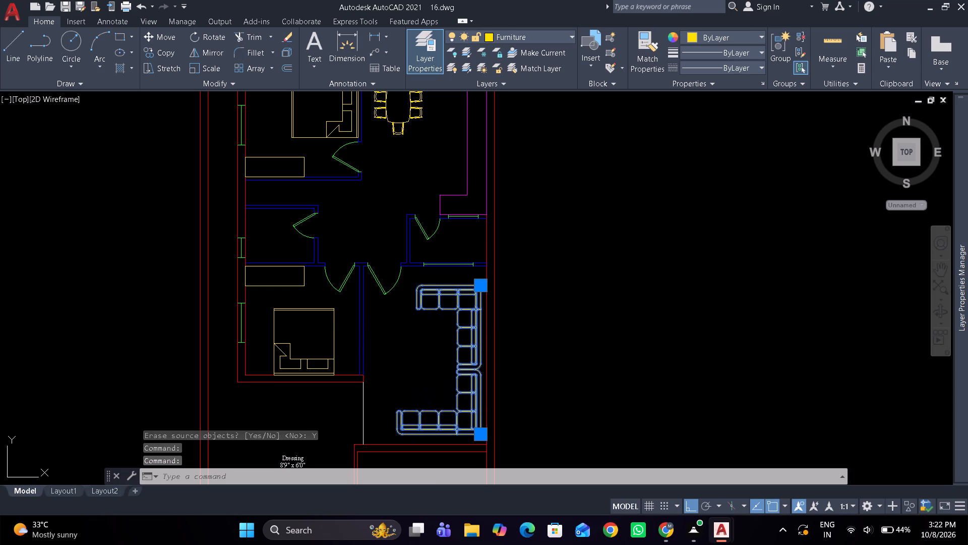
key("ctrl+Down")
key("ctrl+Down")
key("ctrl+Down")
key("ctrl+Down")
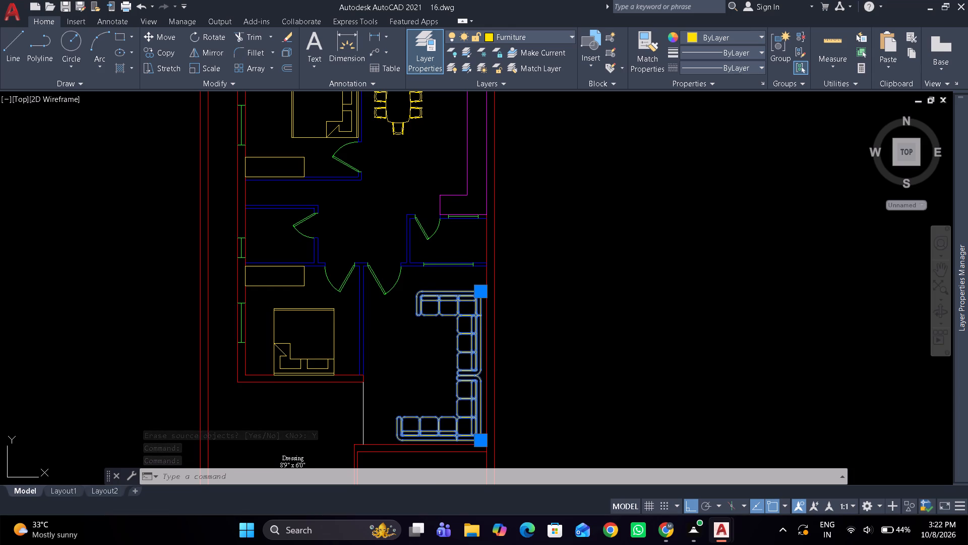
key("Escape")
Nudge only the upper L-shaped sofa up to just below the window wall, leaving a gap between the sofas.
left_click(457, 319)
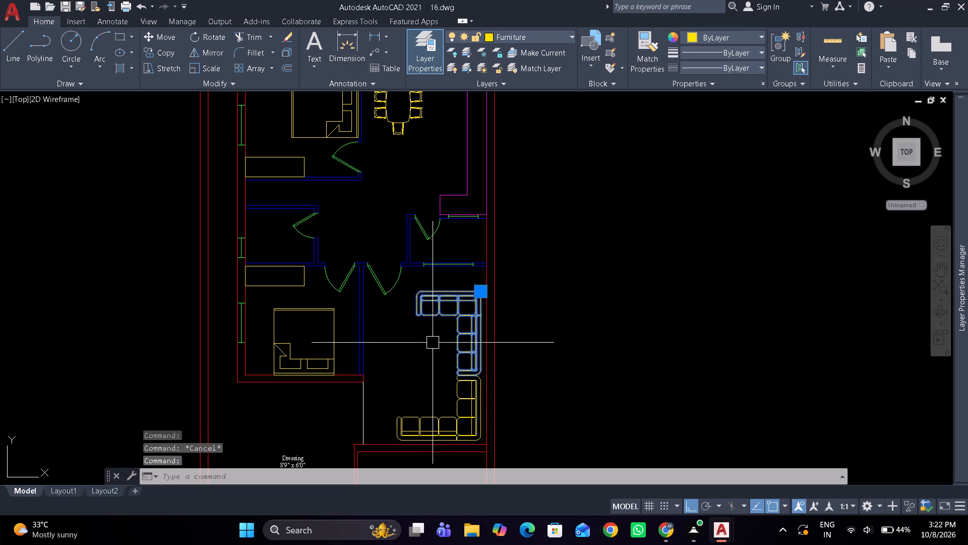
key("ctrl+Up")
key("ctrl+Up")
key("ctrl+Up")
key("ctrl+Up")
key("ctrl+Up")
key("ctrl+Up")
key("ctrl+Up")
key("ctrl+Up")
key("ctrl+Up")
key("ctrl+Up")
key("ctrl+Up")
key("ctrl+Up")
key("ctrl+Up")
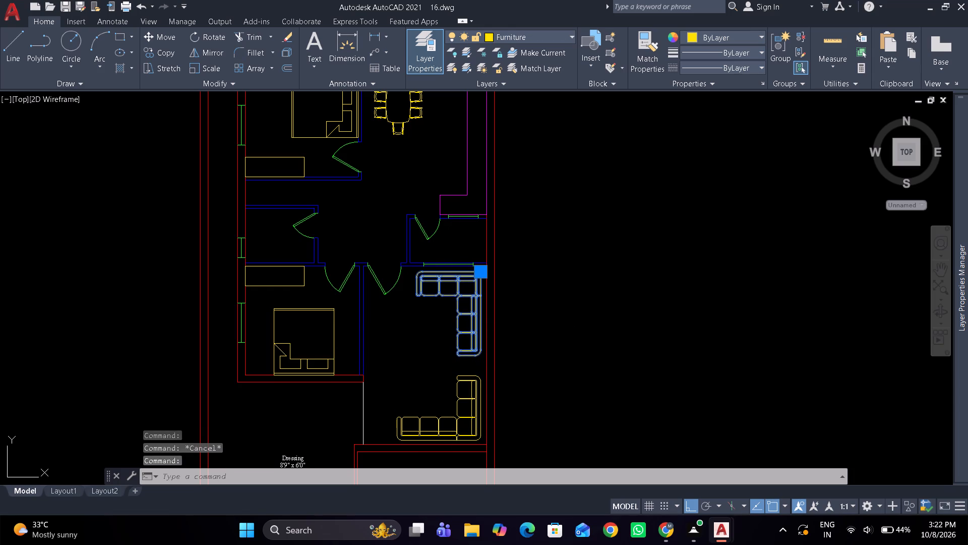
key("ctrl+Up")
key("ctrl+Up")
key("Escape")
Draw a centre table rectangle 2' long and 4' wide in the open floor beside the sofas.
scroll(476, 277, "down", 2)
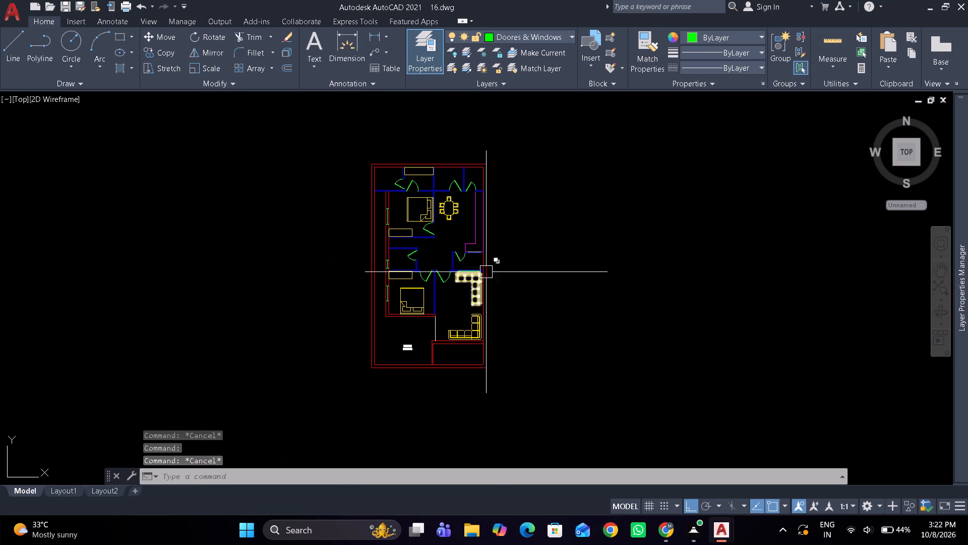
scroll(453, 316, "up", 2)
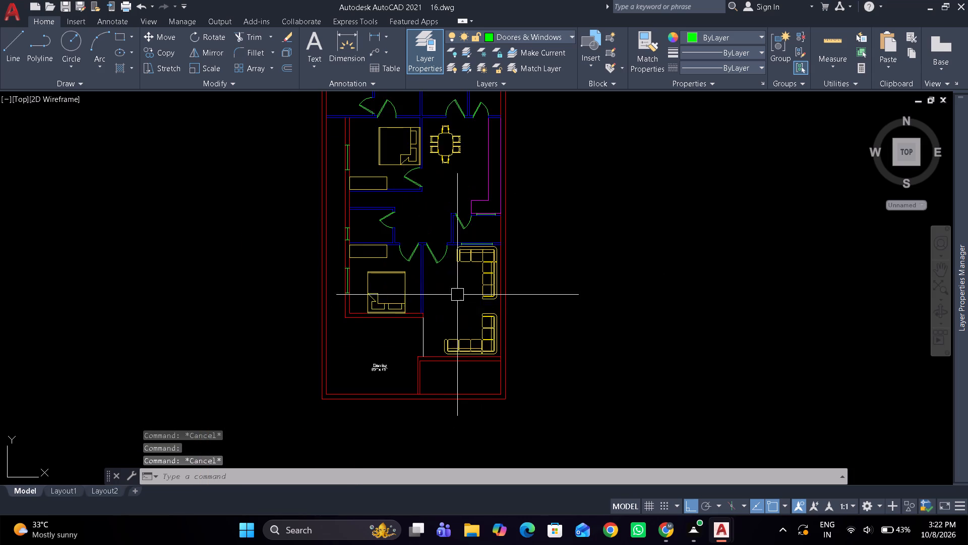
scroll(458, 294, "up", 1)
type("rec")
key("space")
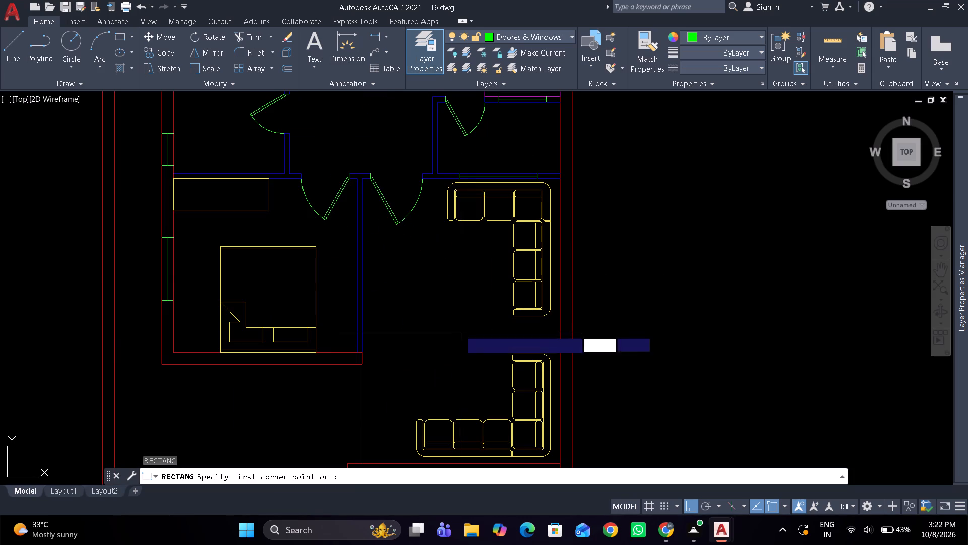
left_click(415, 274)
type("d")
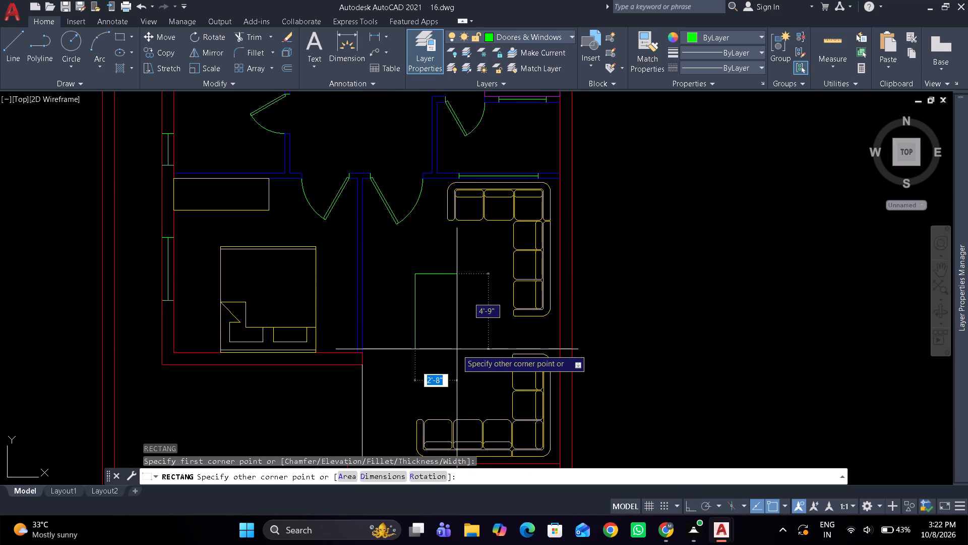
key("space")
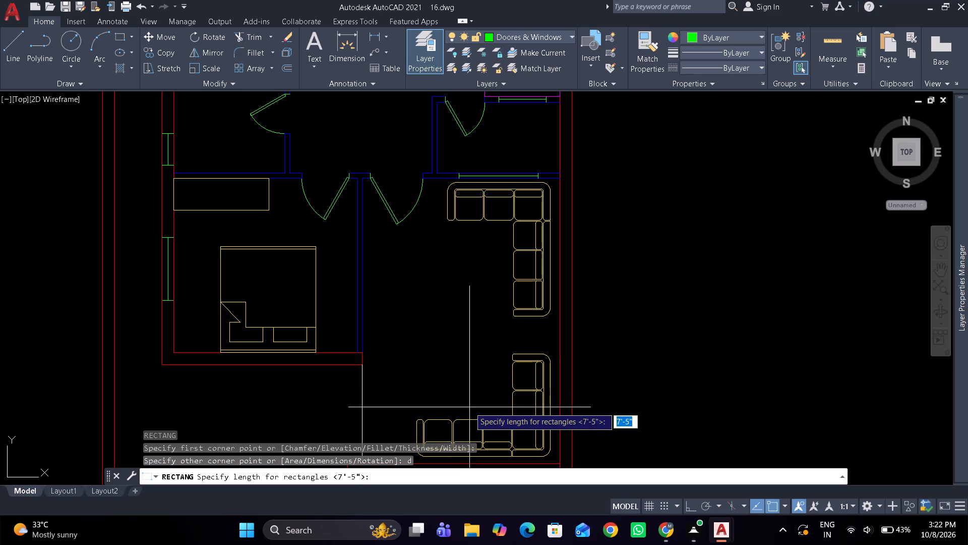
type("2'")
key("Return")
type("4'")
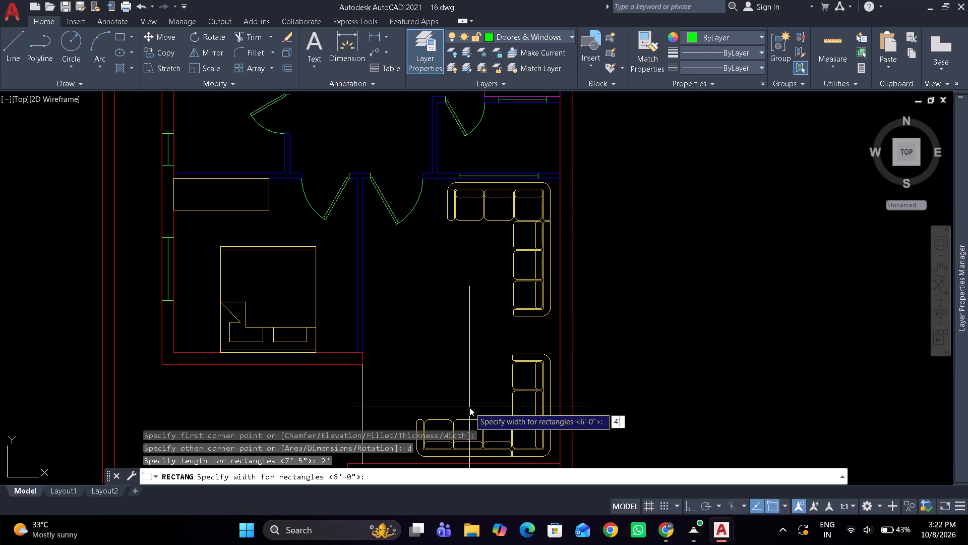
key("Return")
left_click_drag(483, 407, 482, 398)
Put the centre table rectangle on the Furniture layer.
left_click(413, 310)
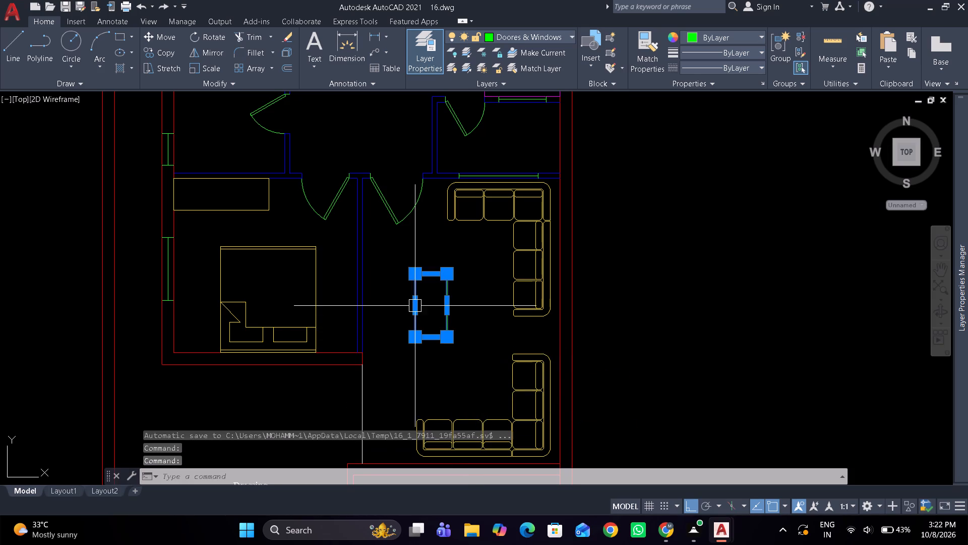
left_click(510, 37)
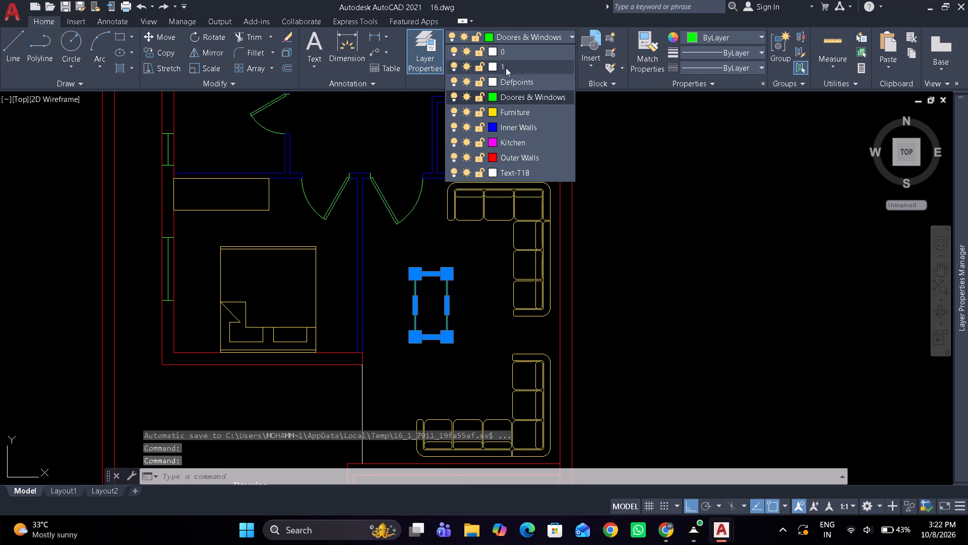
left_click(508, 115)
key("Escape")
Fillet the upper-left corner of the centre table with a 6" radius.
scroll(427, 296, "up", 3)
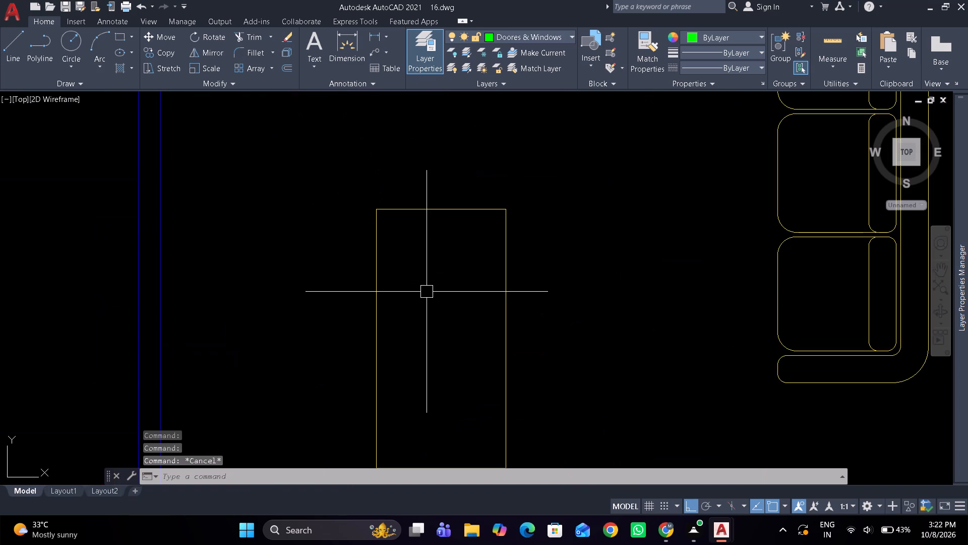
key("f")
key("space")
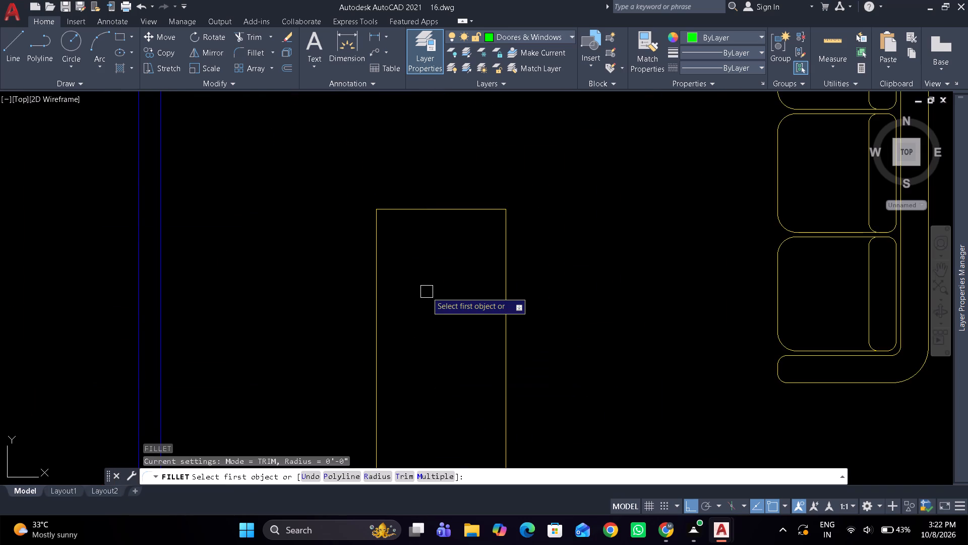
type("r")
key("space")
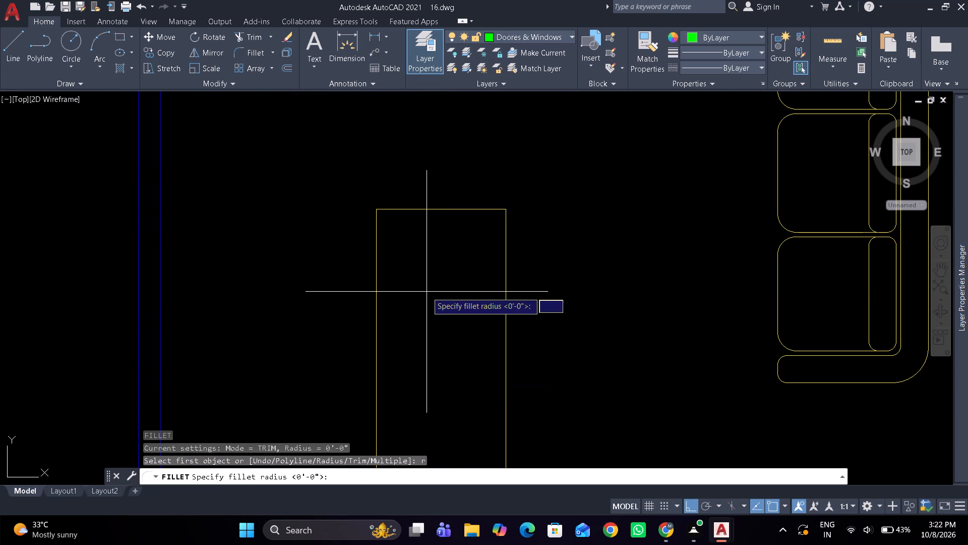
key("6")
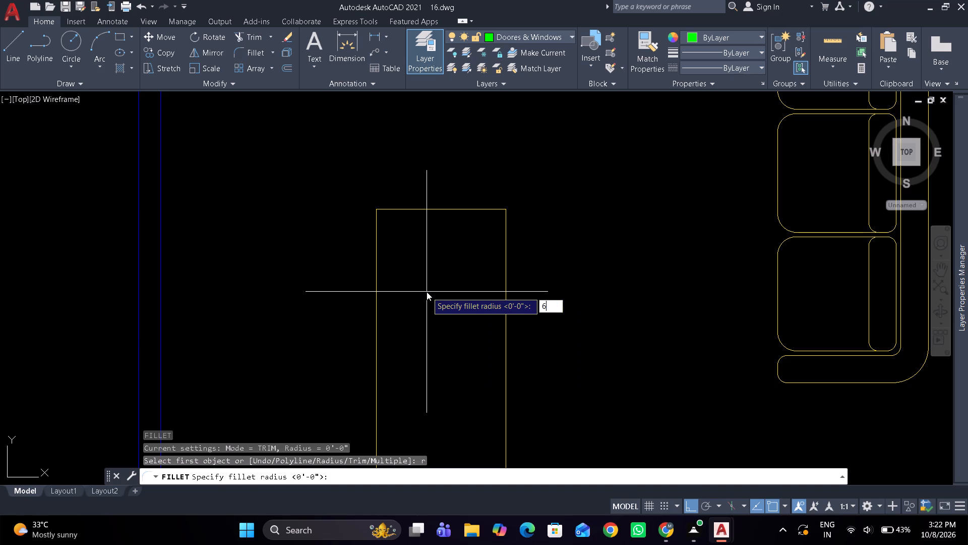
key("shift+quotedbl")
key("Return")
left_click(378, 244)
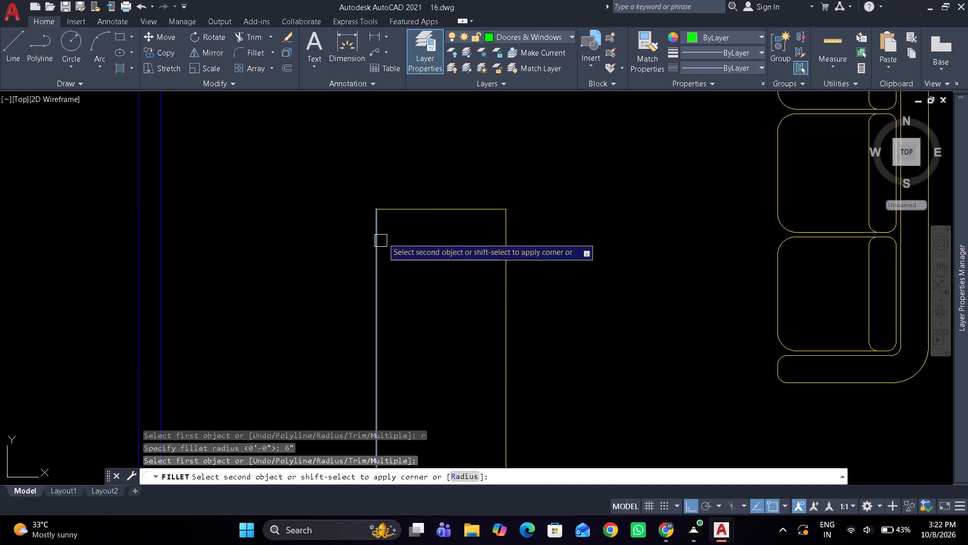
left_click(395, 214)
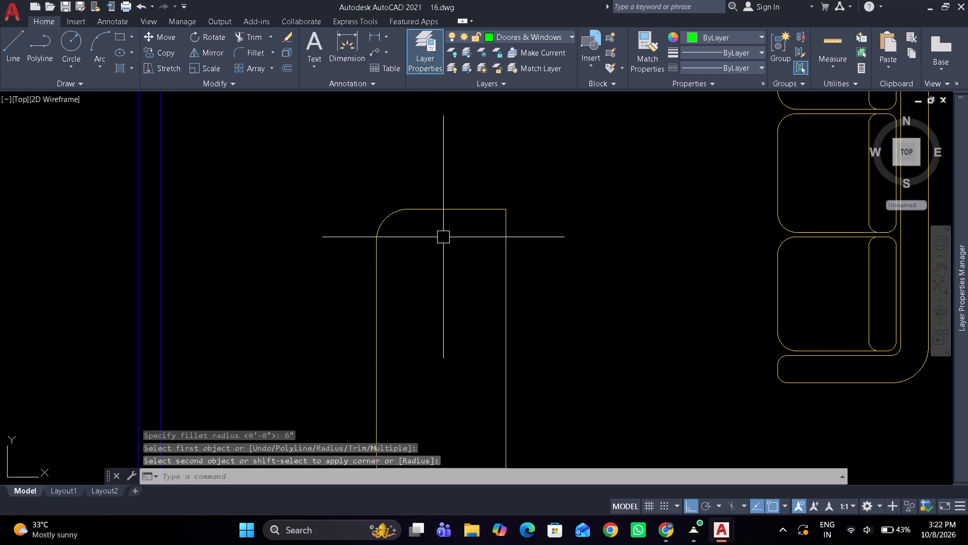
Fillet the remaining three corners of the centre table with a 6" radius, using multiple mode.
key("space")
type("m")
key("space")
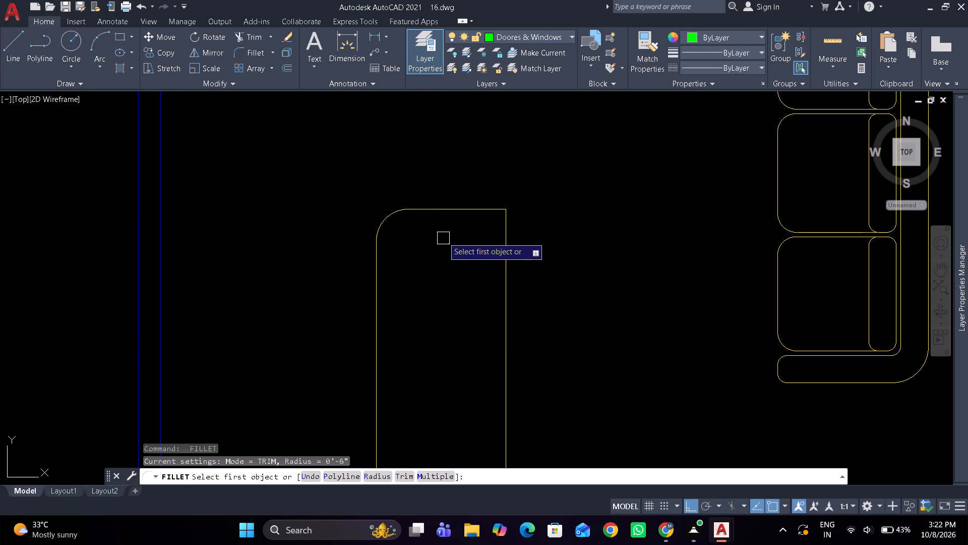
left_click(451, 210)
left_click(503, 250)
left_click(501, 302)
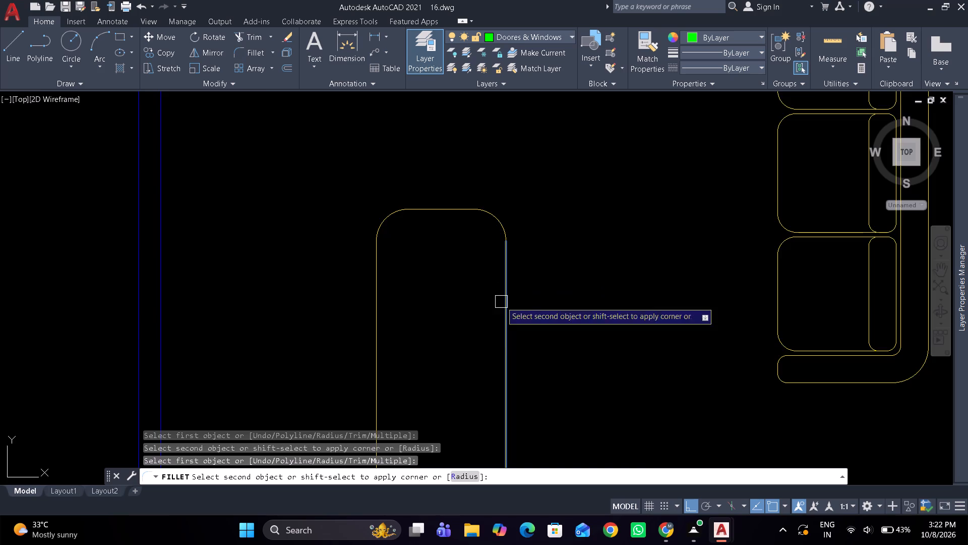
scroll(477, 331, "down", 1)
middle_click_drag(475, 326, 468, 264)
left_click_drag(459, 356, 454, 352)
left_click_drag(433, 352, 426, 346)
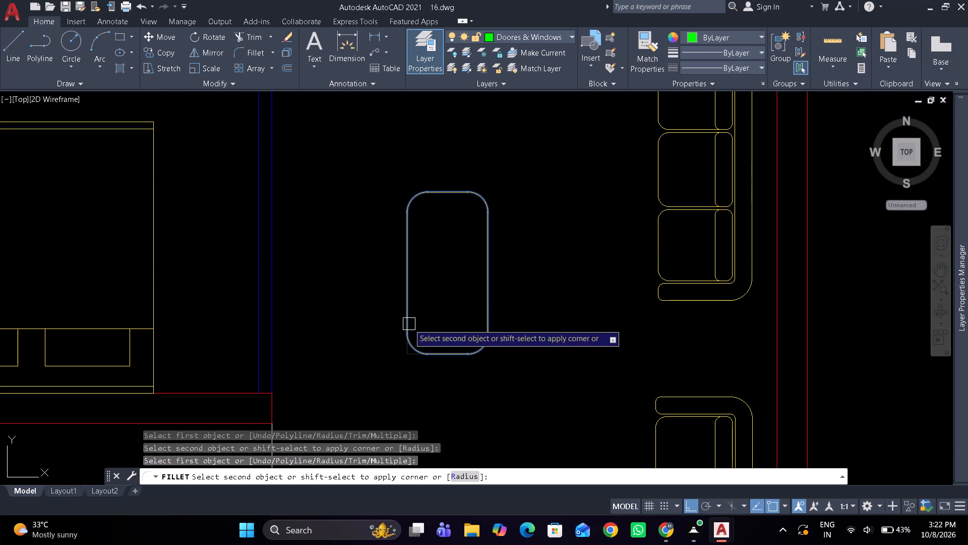
left_click_drag(409, 324, 410, 319)
key("space")
Nudge the rounded centre table slightly towards the sofas and a little down in the sitting room.
scroll(461, 243, "down", 4)
scroll(457, 248, "up", 1)
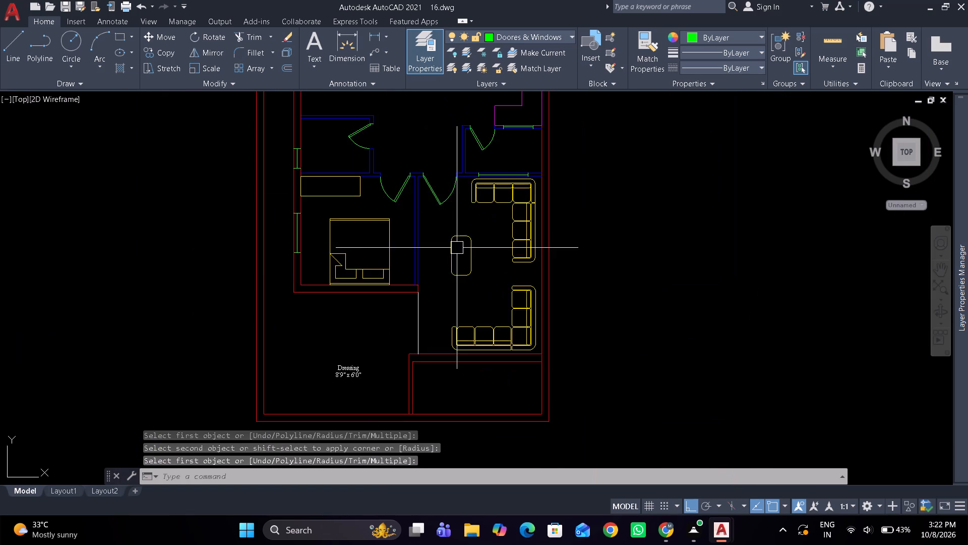
scroll(457, 248, "up", 1)
left_click(451, 252)
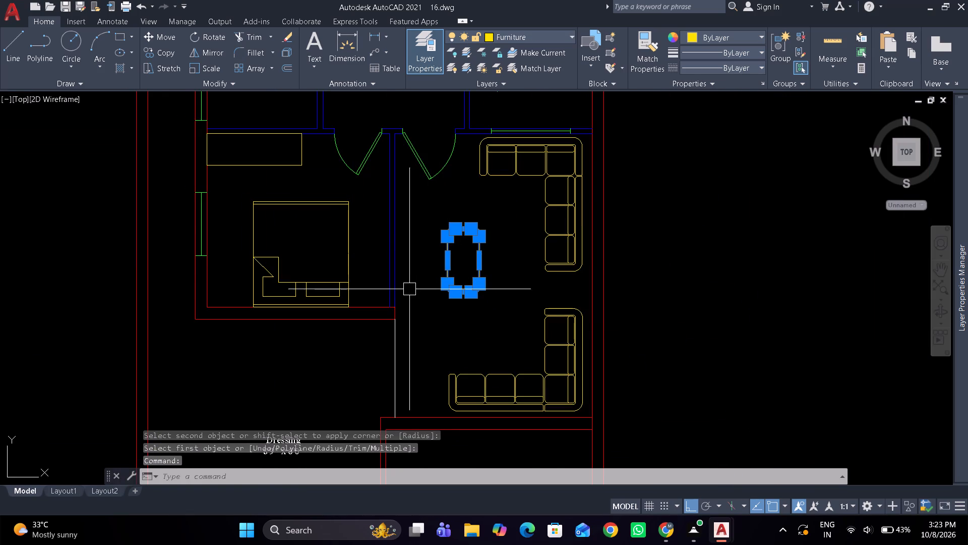
key("ctrl+Down")
key("ctrl+Right")
key("ctrl+Right")
key("ctrl+Right")
key("ctrl+Down")
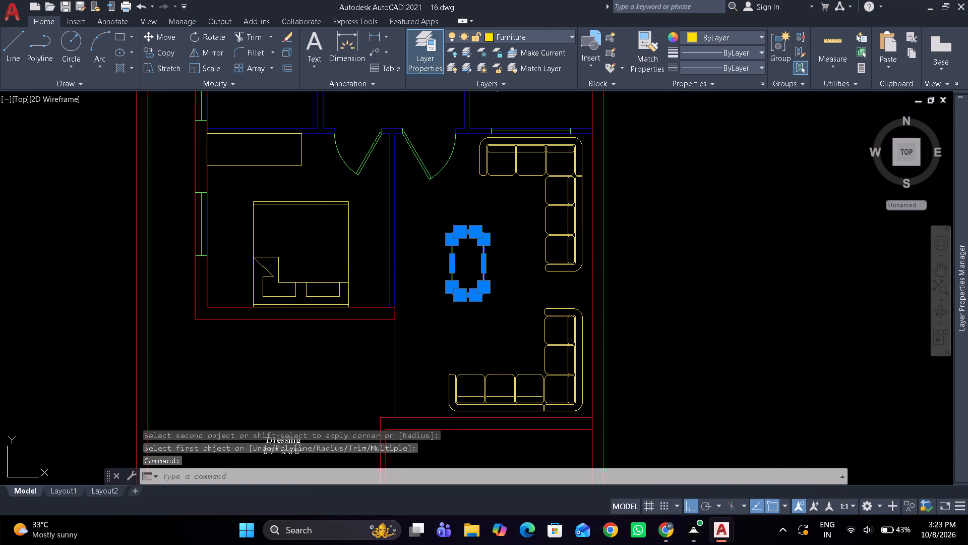
key("ctrl+Down")
key("ctrl+Down")
key("ctrl+Right")
key("ctrl+Right")
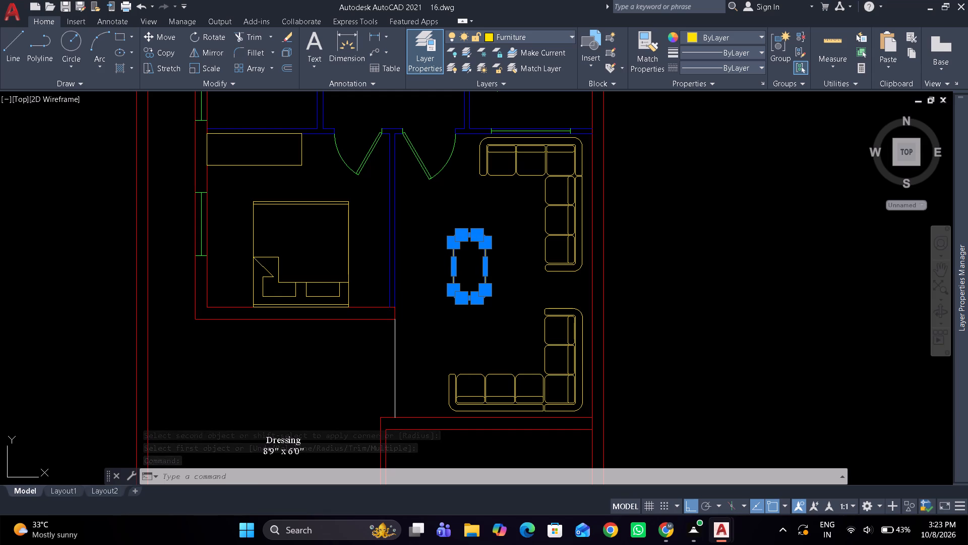
key("ctrl+Up")
key("ctrl+Up")
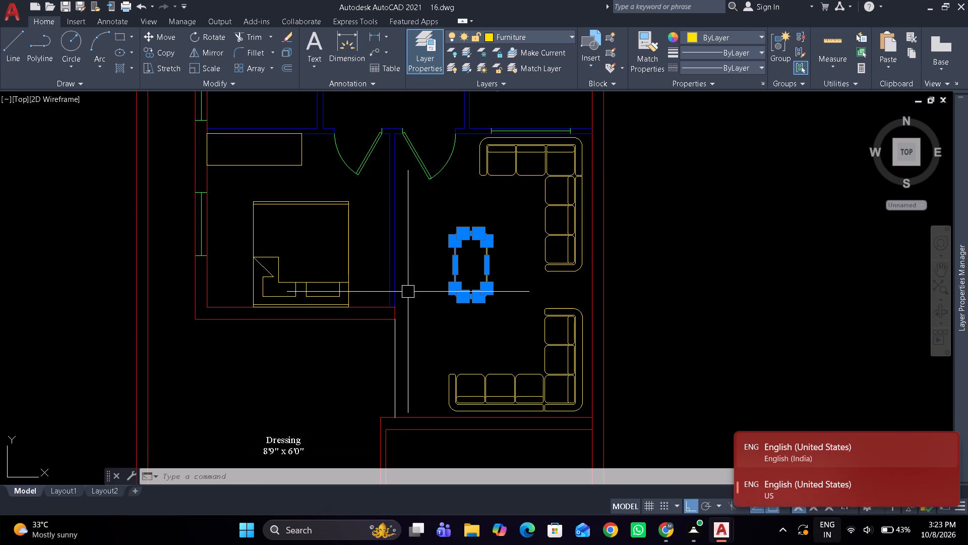
key("ctrl+Right")
key("ctrl+Up")
key("ctrl+Down")
key("ctrl+Right")
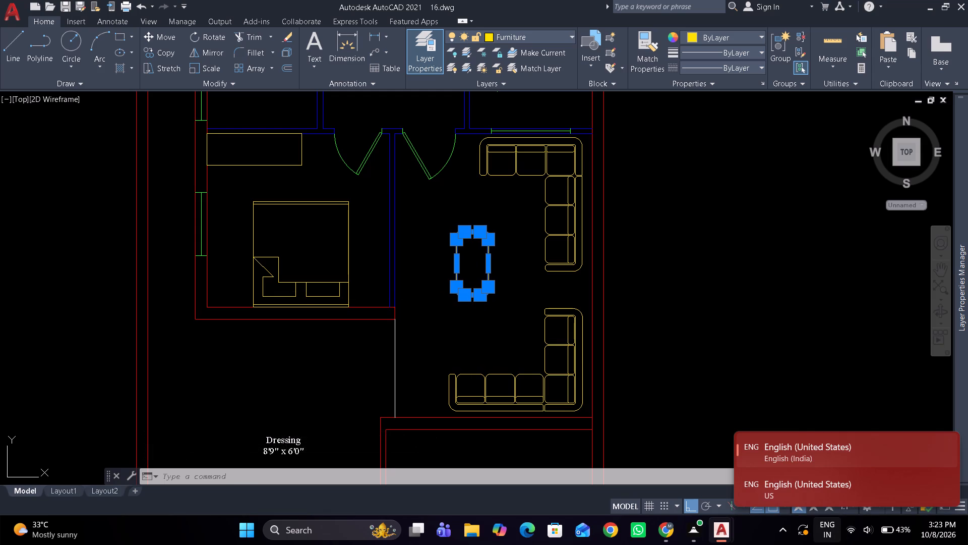
key("ctrl+Down")
key("ctrl+Right")
key("ctrl+Down")
key("ctrl+Right")
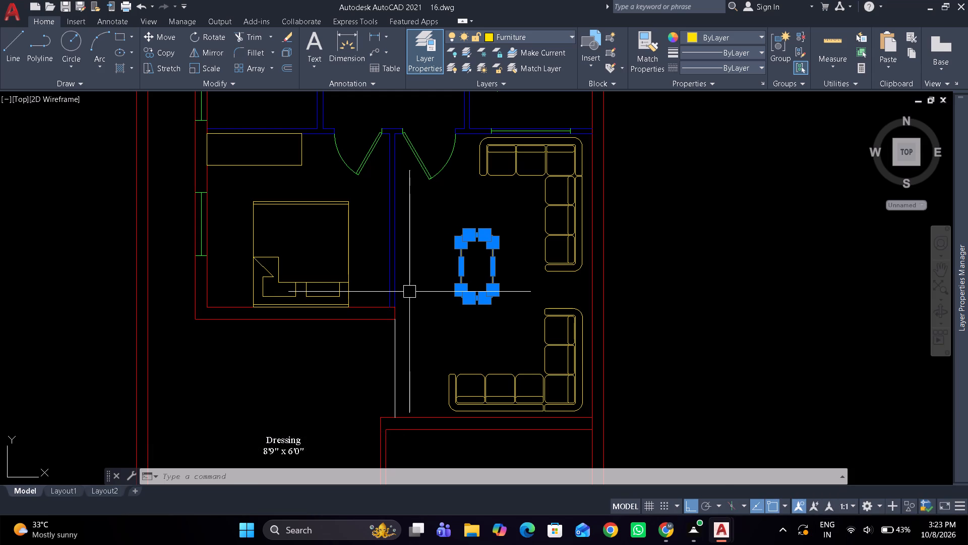
key("Escape")
key("Escape")
key("Escape")
key("Escape")
Save the drawing.
key("ctrl+s")
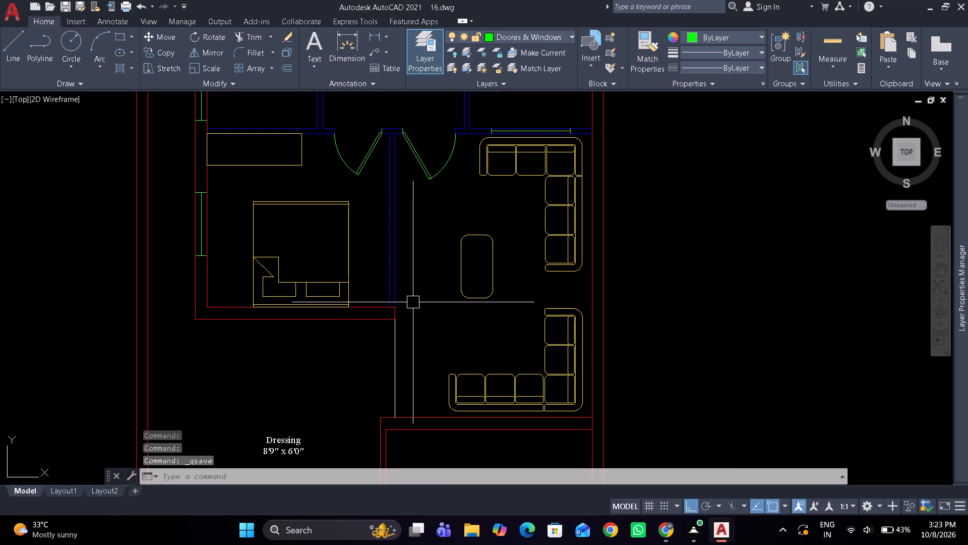
Offset the magenta line at the kitchen counter's upper end 6' down along the counter.
scroll(412, 299, "down", 2)
middle_click_drag(415, 316, 420, 370)
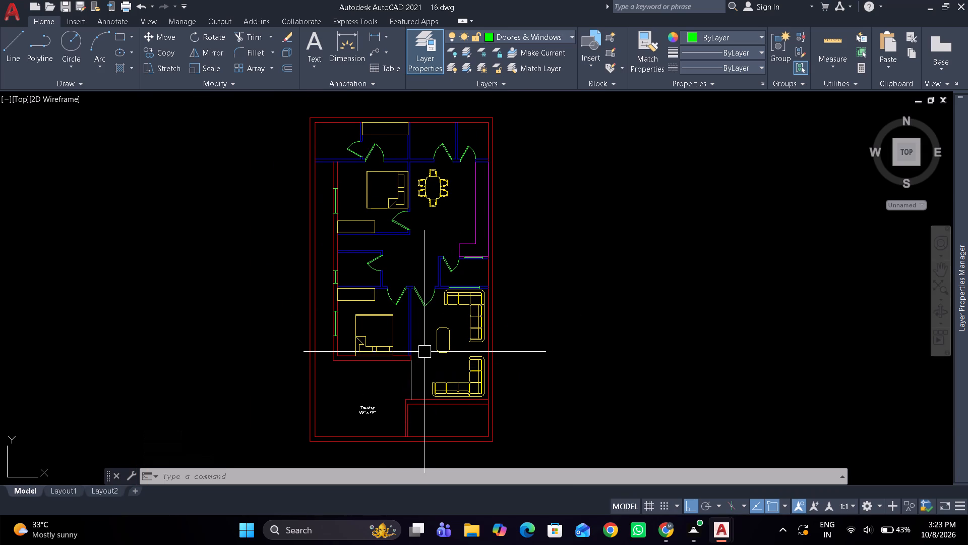
scroll(481, 195, "up", 2)
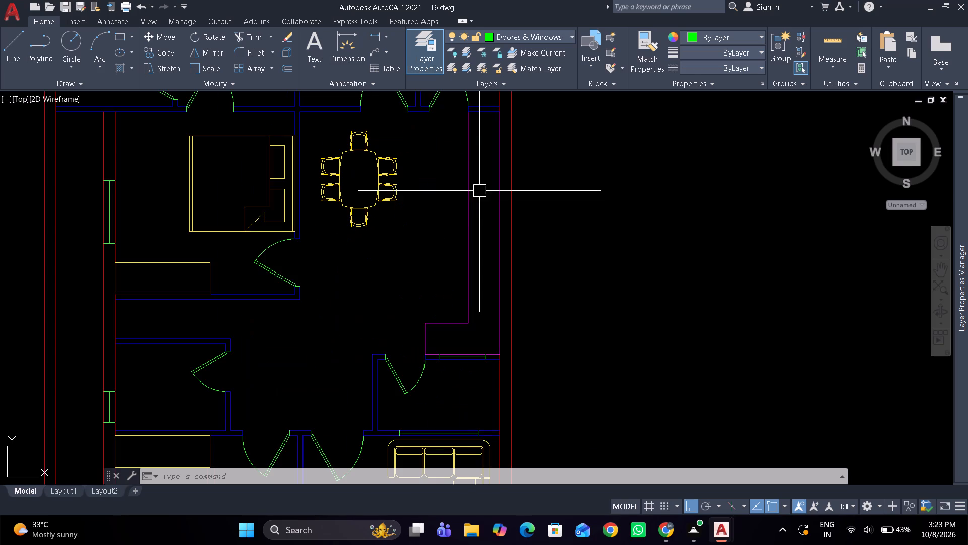
middle_click_drag(479, 191, 493, 215)
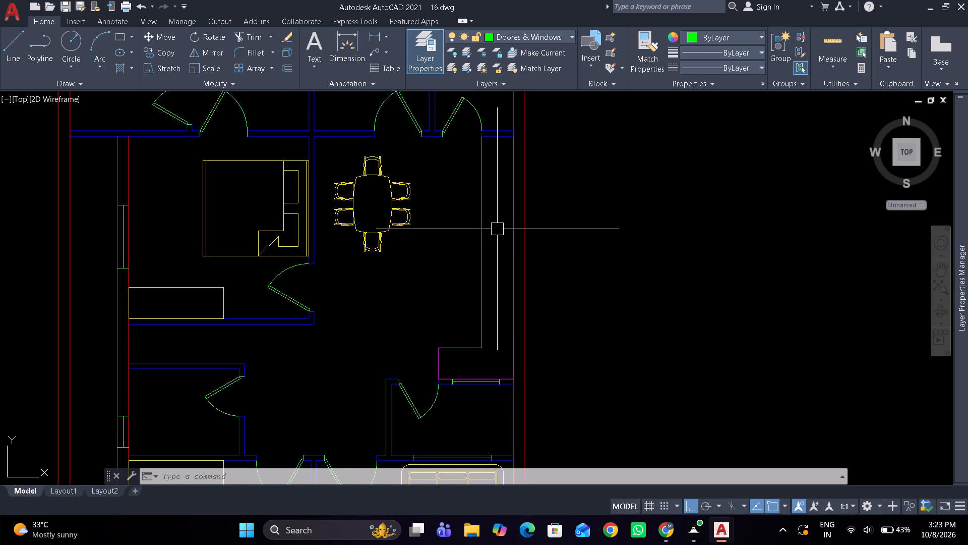
scroll(465, 200, "up", 1)
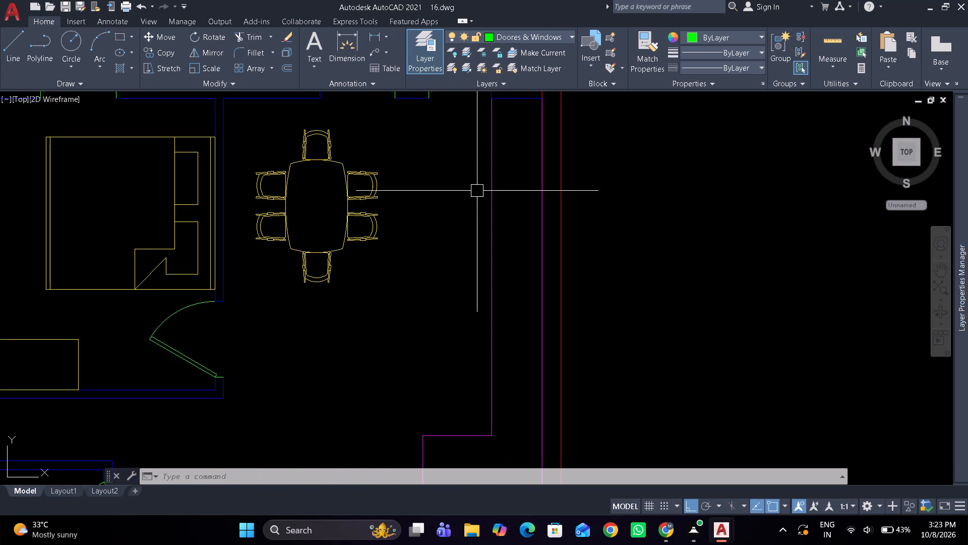
type("o")
key("space")
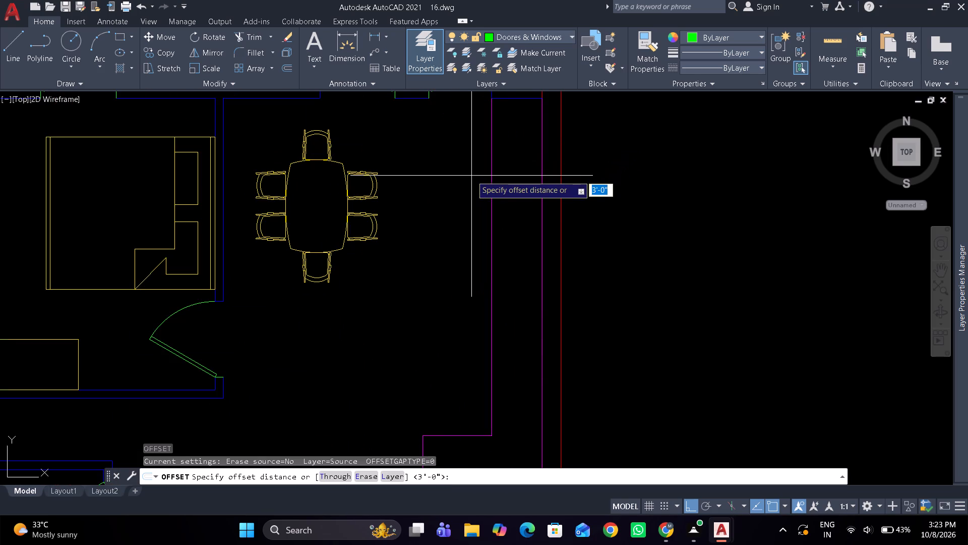
type("6'")
key("Return")
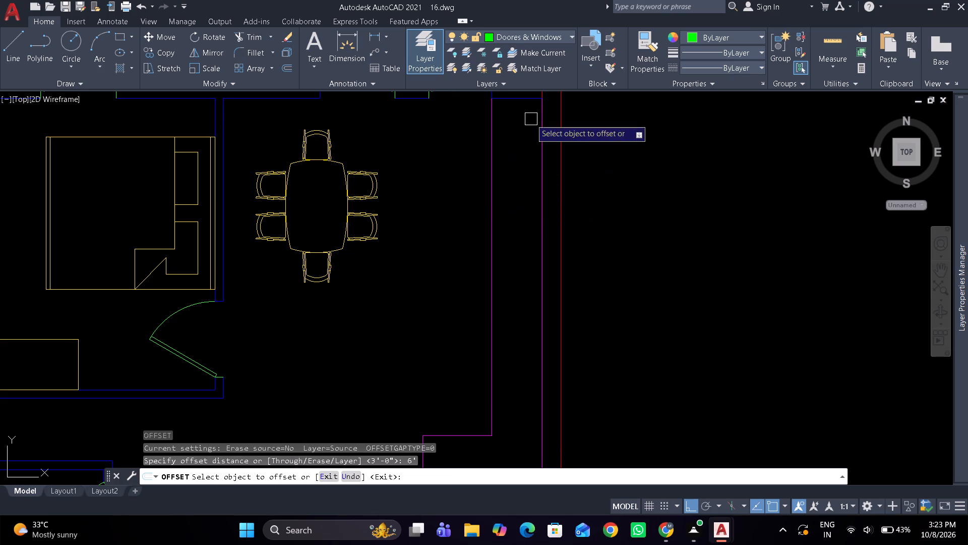
middle_click_drag(513, 124, 520, 169)
left_click(517, 140)
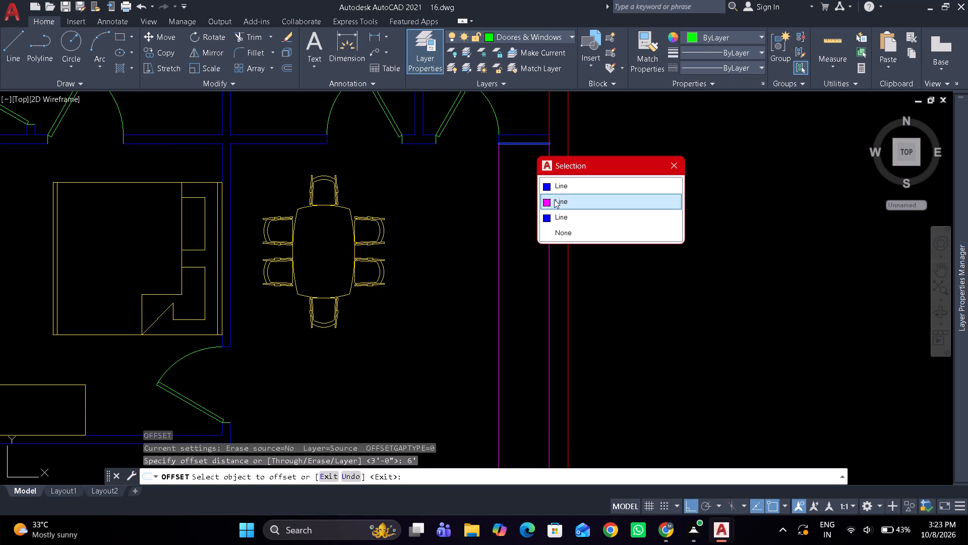
left_click(554, 199)
left_click(522, 326)
key("space")
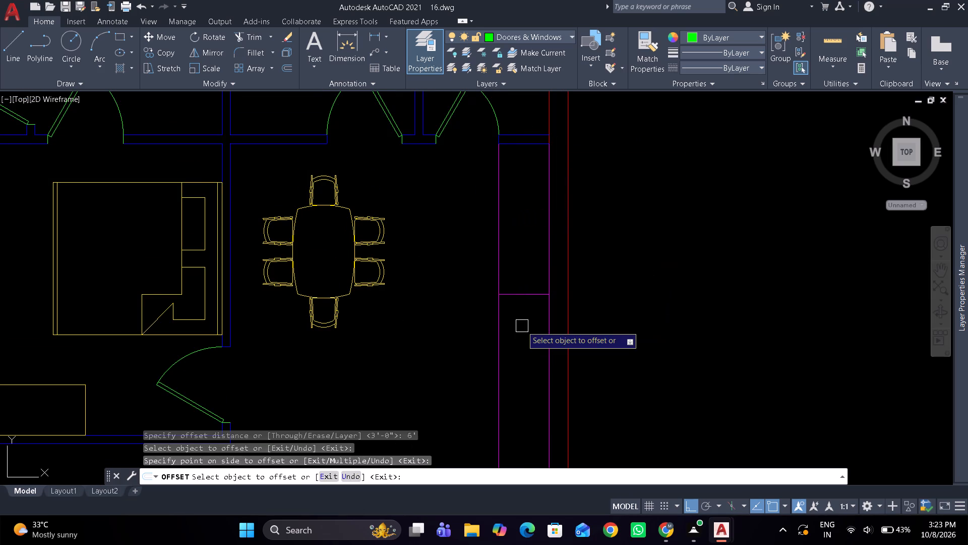
key("space")
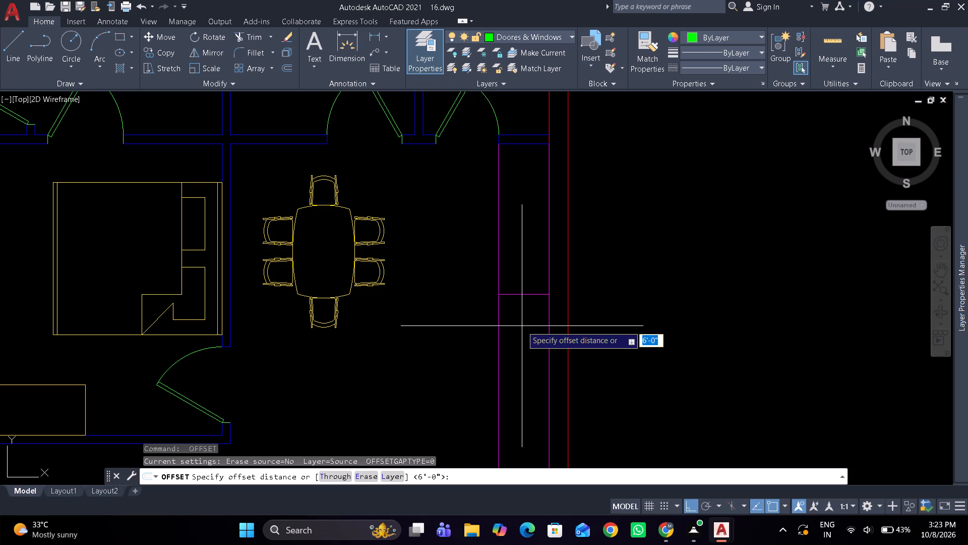
key("Escape")
Switch to 13.dwg and copy the kitchen fridge block together with its Fridge label.
key("alt+Tab")
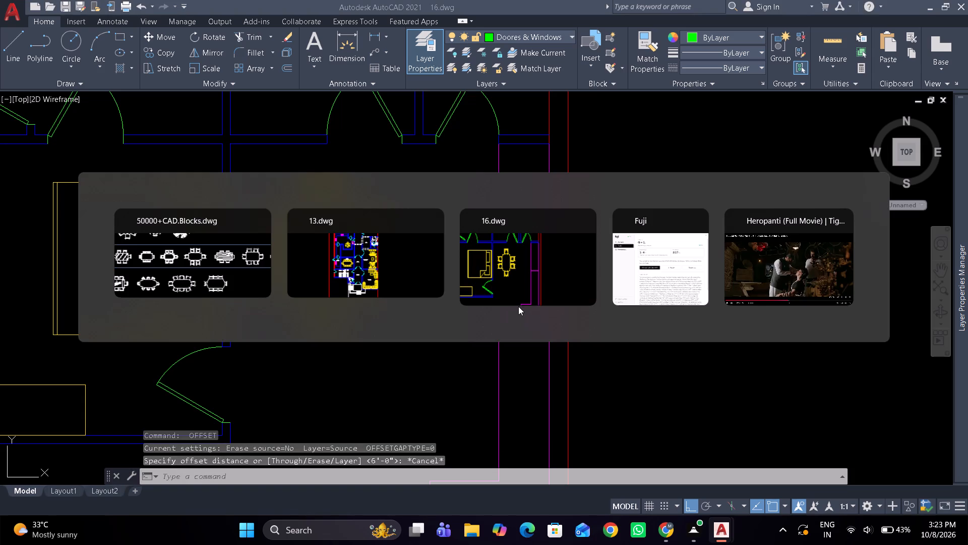
key("alt+Tab")
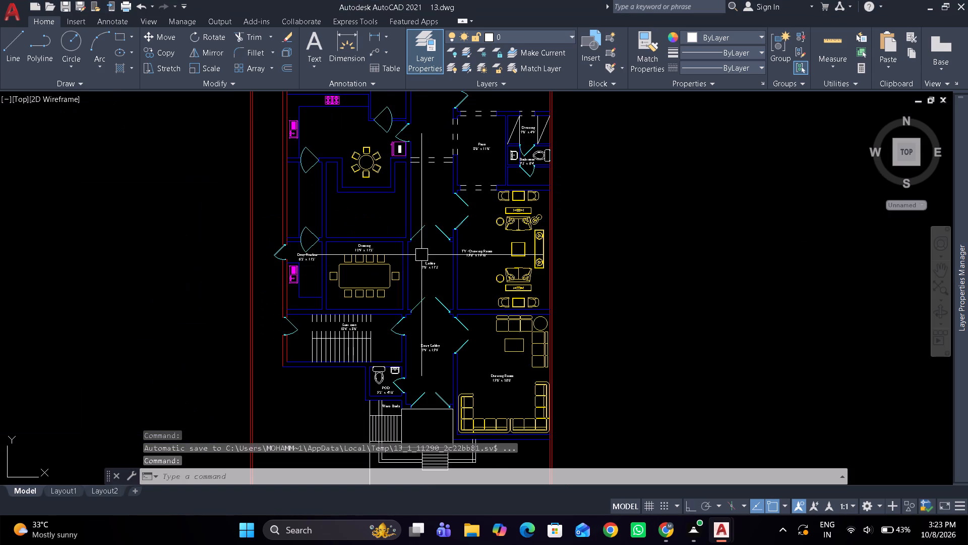
middle_click_drag(422, 253, 435, 333)
scroll(398, 228, "up", 1)
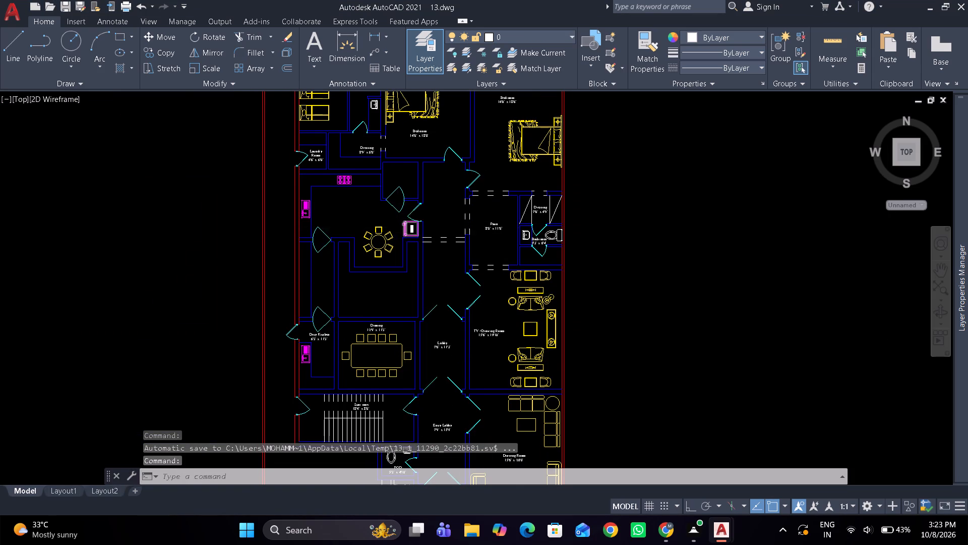
scroll(398, 228, "up", 4)
left_click(449, 235)
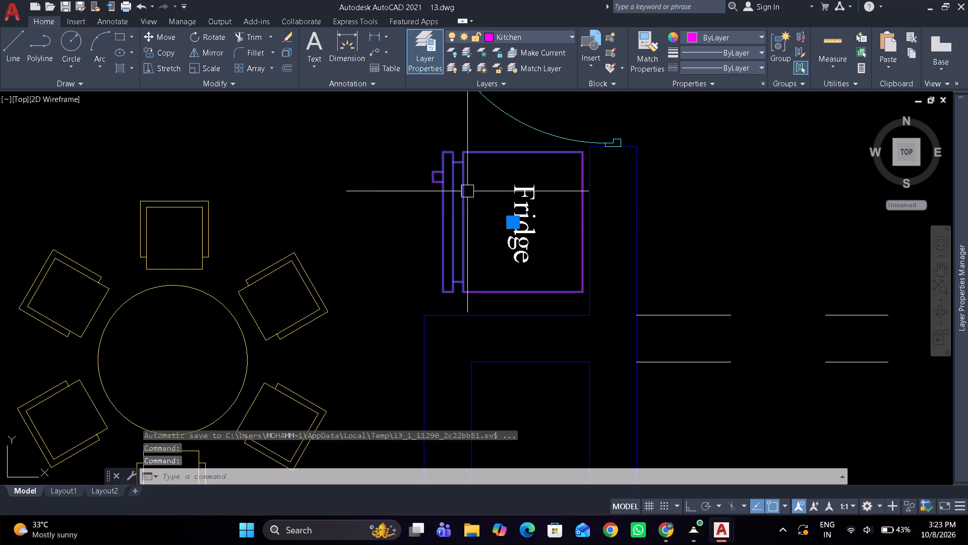
left_click(535, 189)
key("ctrl+c")
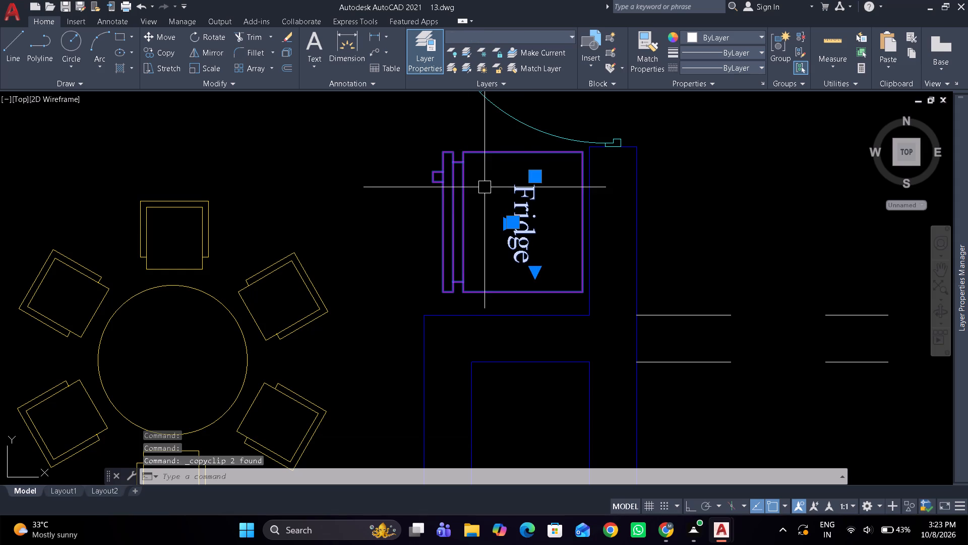
Switch back to 16.dwg and paste the labelled fridge onto the counter just below the new dividing line.
key("alt+Tab")
key("alt+Tab")
key("alt+Tab")
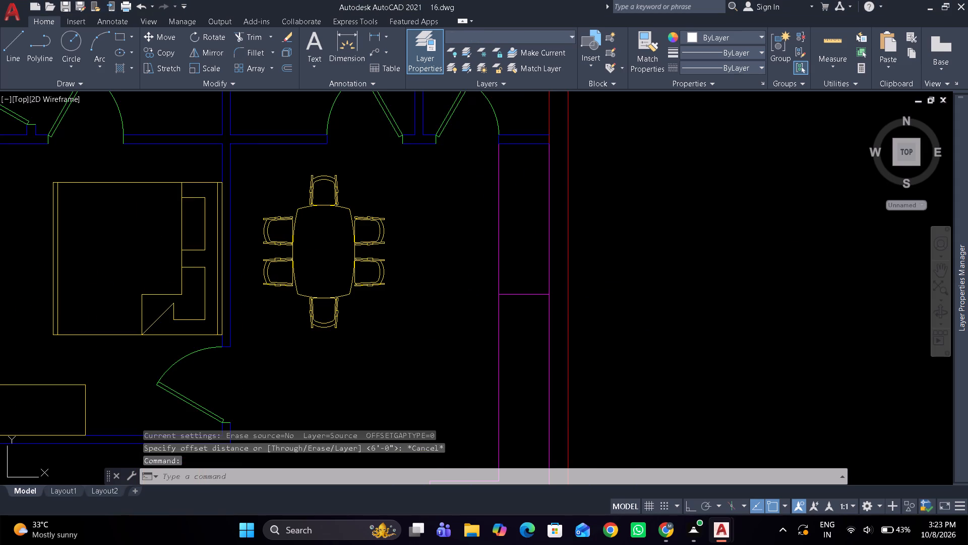
key("ctrl+v")
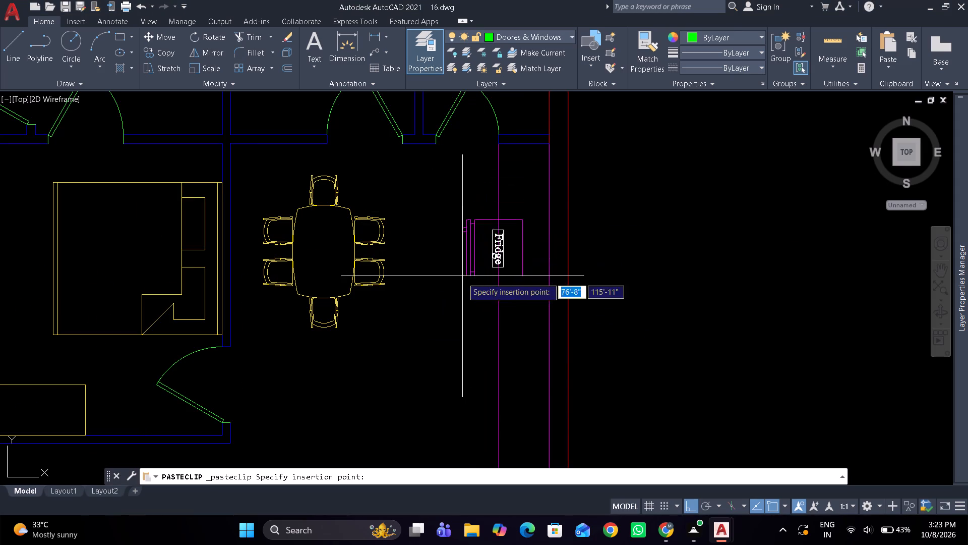
scroll(470, 360, "up", 1)
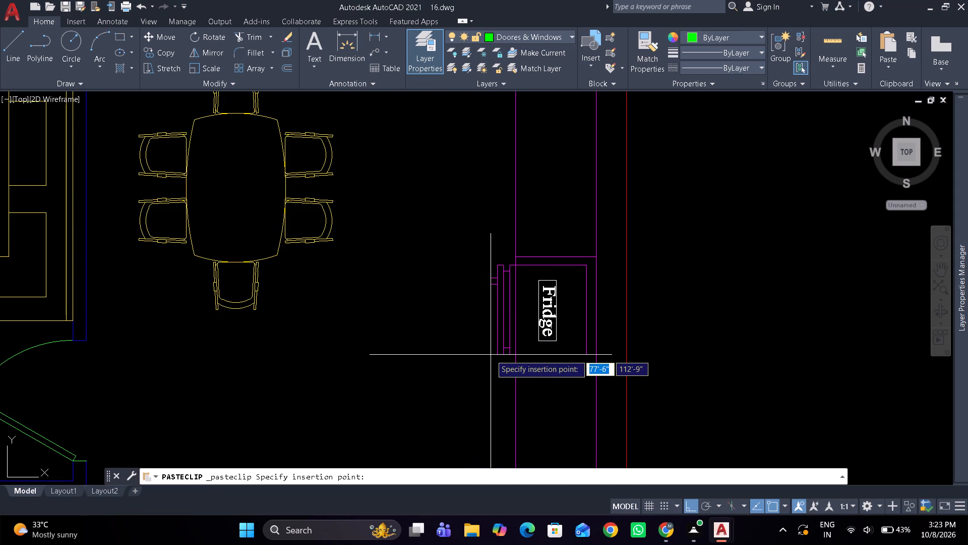
left_click(491, 355)
Trim away the counter's front edge inside the fridge and in the gap between the fridge and the dividing line.
type("tr")
key("space")
left_click(520, 301)
scroll(525, 271, "up", 2)
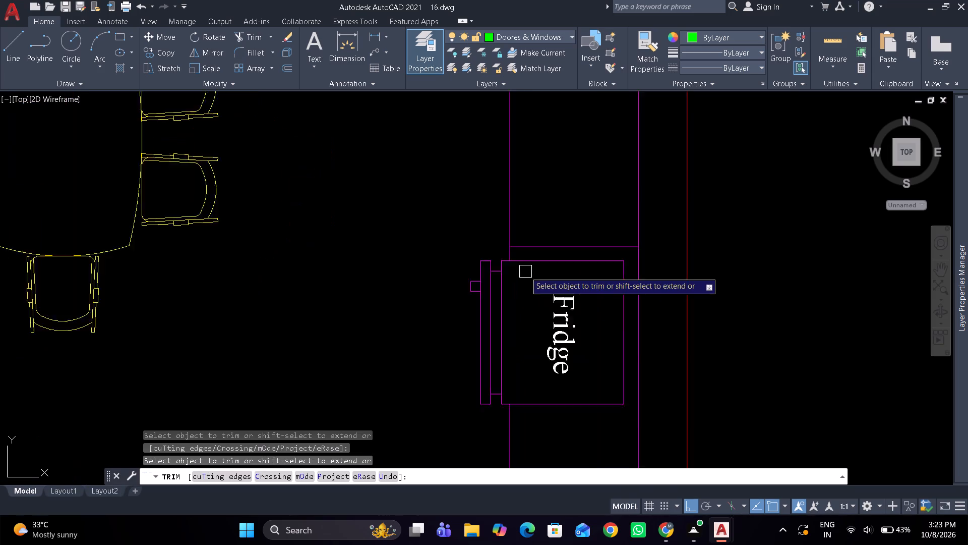
scroll(525, 271, "up", 1)
left_click(486, 226)
scroll(396, 232, "down", 2)
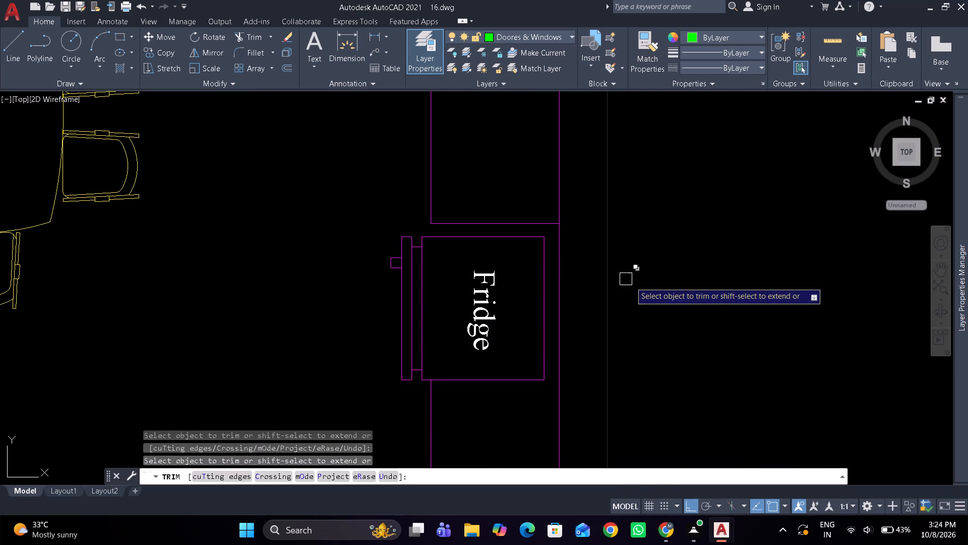
key("space")
Offset the dividing line above the fridge by a picked distance of about 2'-8" to just below the fridge.
key("o")
key("space")
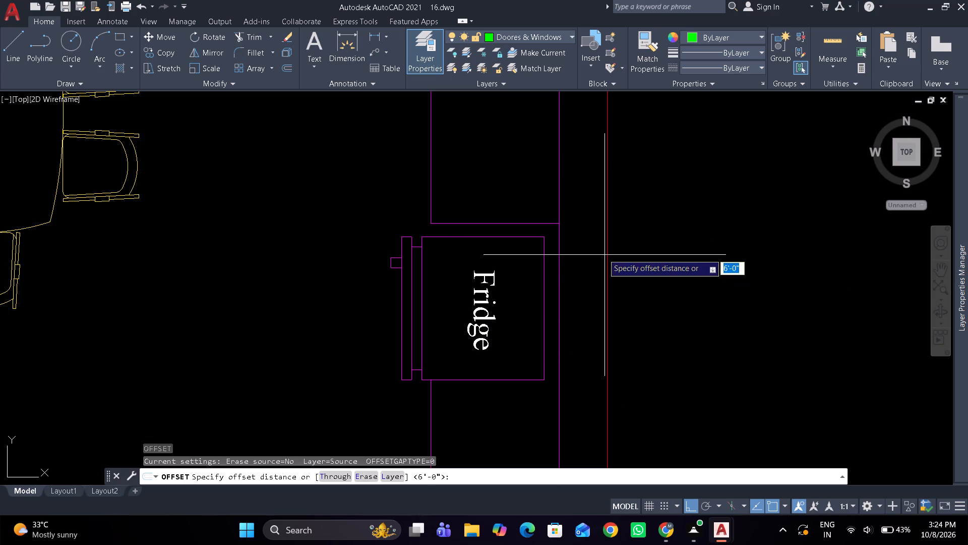
left_click(557, 223)
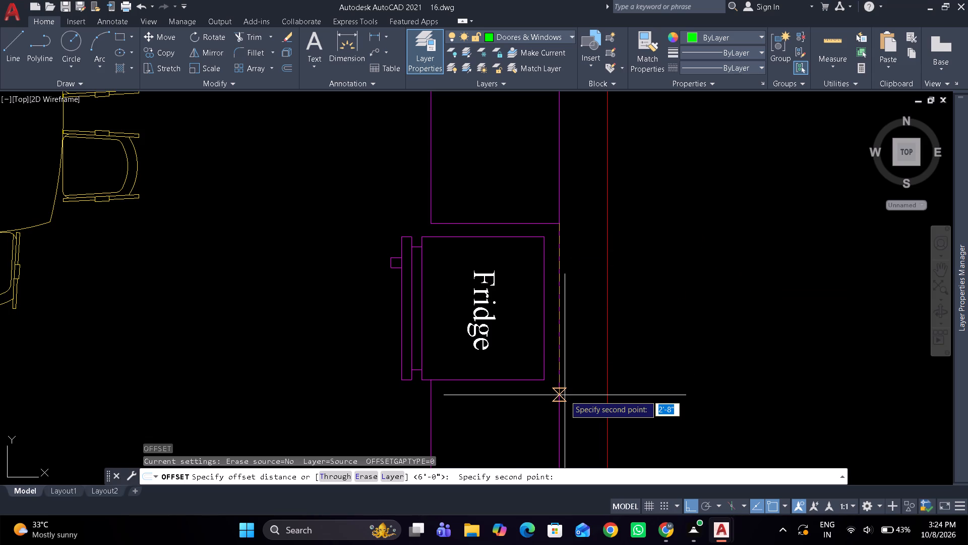
left_click(565, 395)
left_click(530, 225)
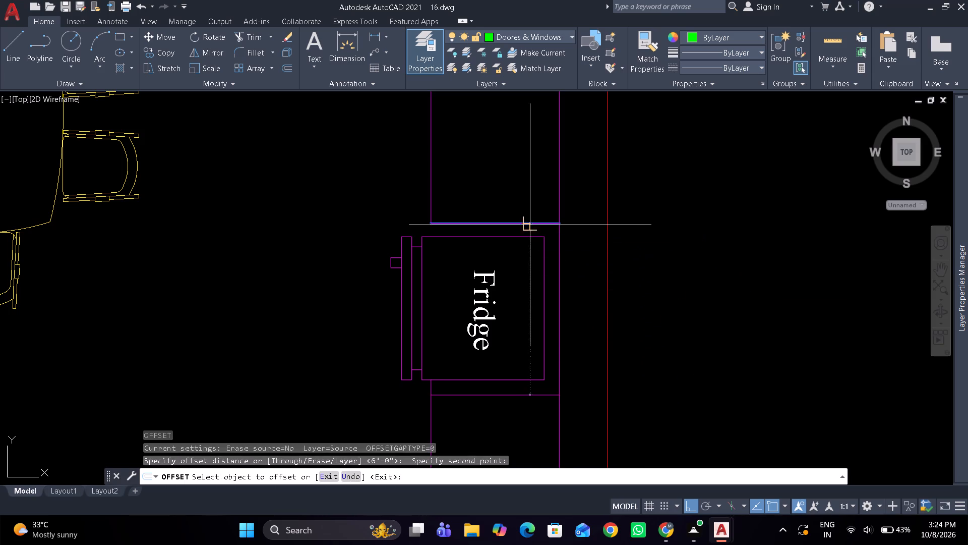
left_click(515, 427)
key("Escape")
Trim the short piece of counter front edge between the fridge's bottom and the lower dividing line.
type("tr")
key("space")
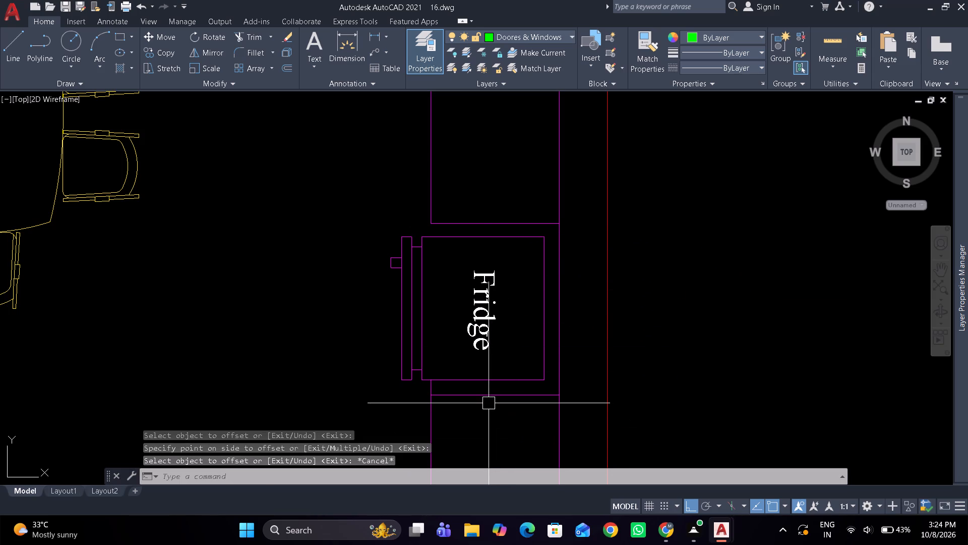
scroll(458, 389, "up", 2)
left_click(392, 388)
key("space")
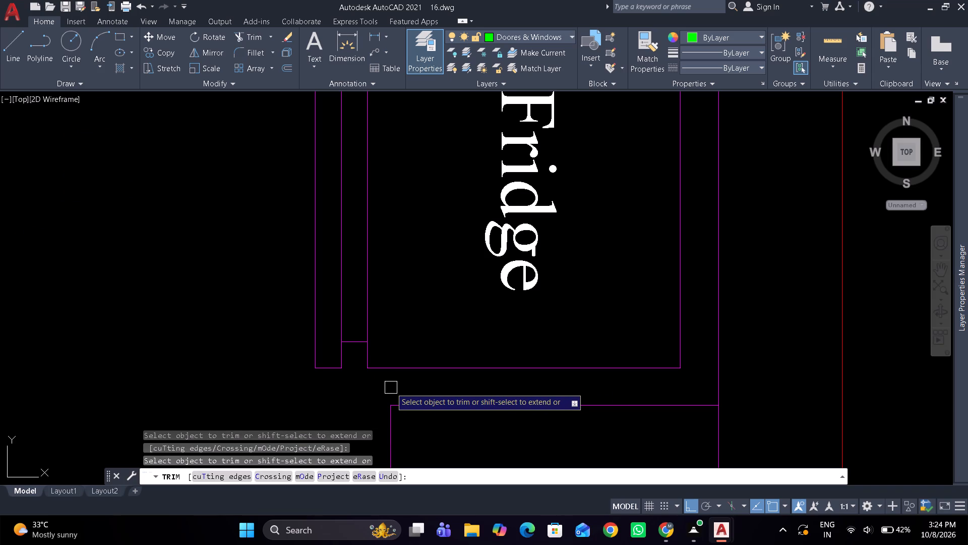
Trim away the counter's back edge along the wall behind the fridge, between the two dividing lines.
key("space")
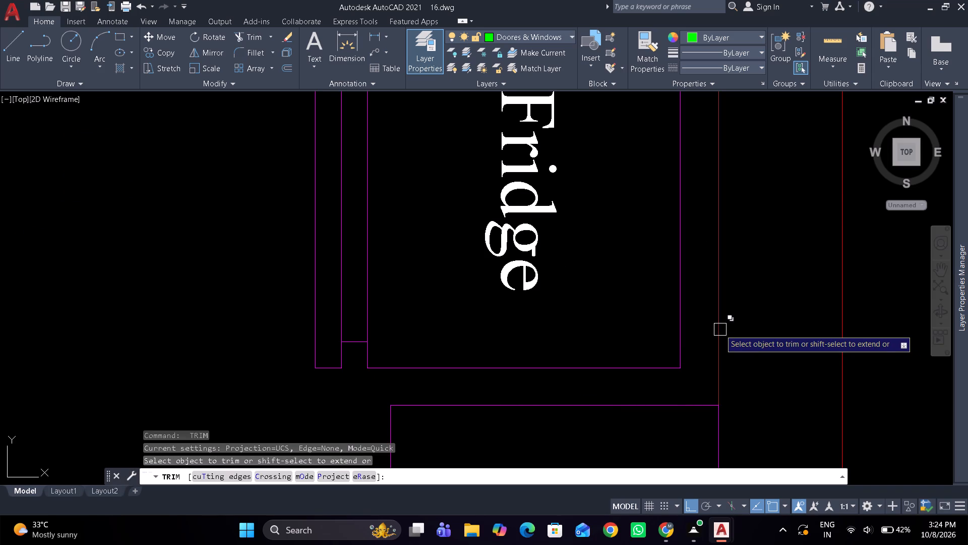
left_click(720, 330)
key("space")
scroll(748, 294, "down", 2)
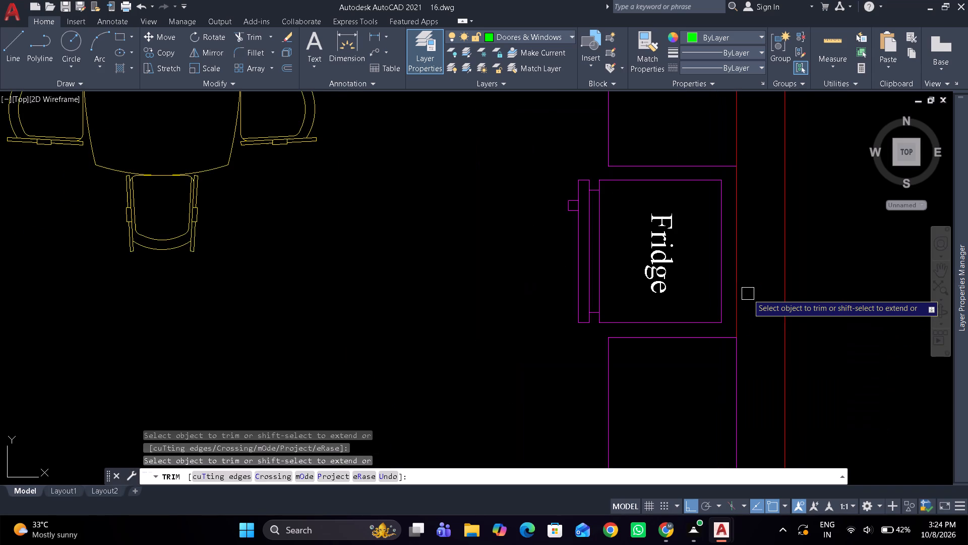
key("space")
Nudge the fridge block together with its label closer to the outer wall.
left_click(722, 245)
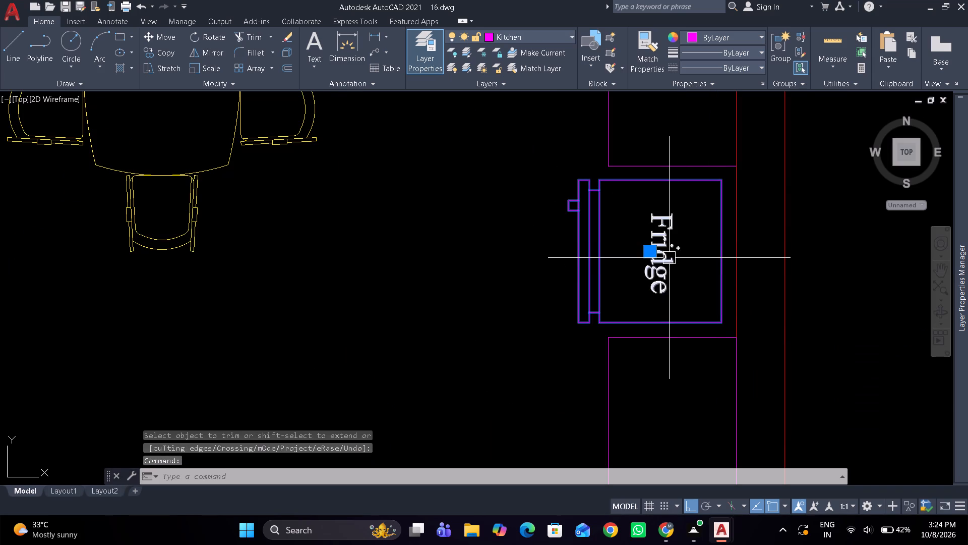
left_click(663, 286)
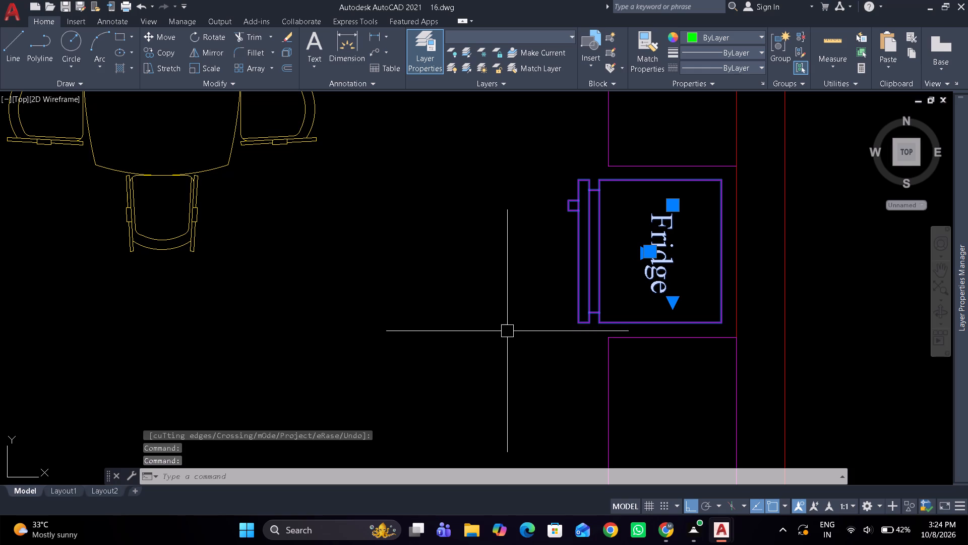
key("ctrl+Right")
key("ctrl+Right")
key("ctrl+Right")
key("ctrl+Right")
key("ctrl+Right")
key("ctrl+Right")
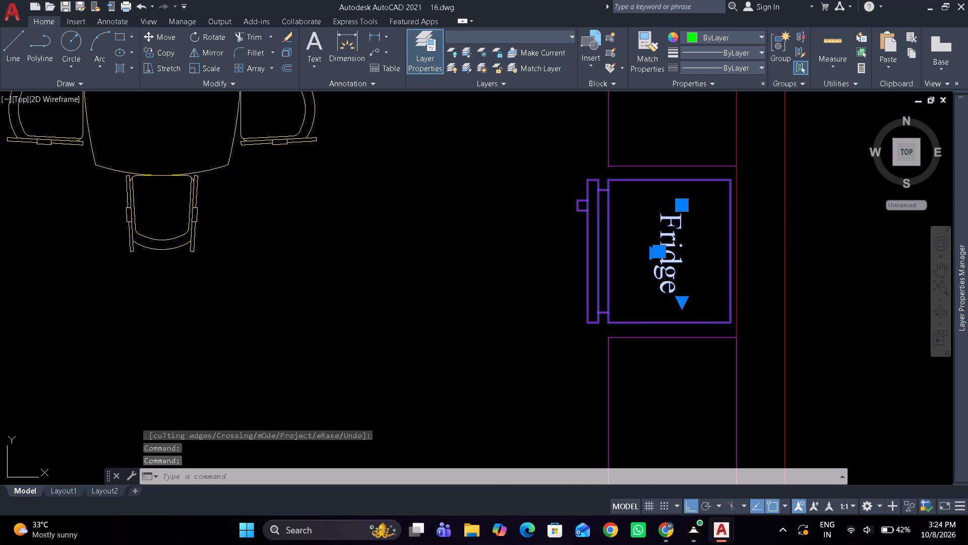
key("Escape")
Switch to 13.dwg and copy the kitchen's double-burner stove and draining-board sink blocks together.
scroll(503, 249, "down", 2)
middle_click_drag(502, 209, 507, 191)
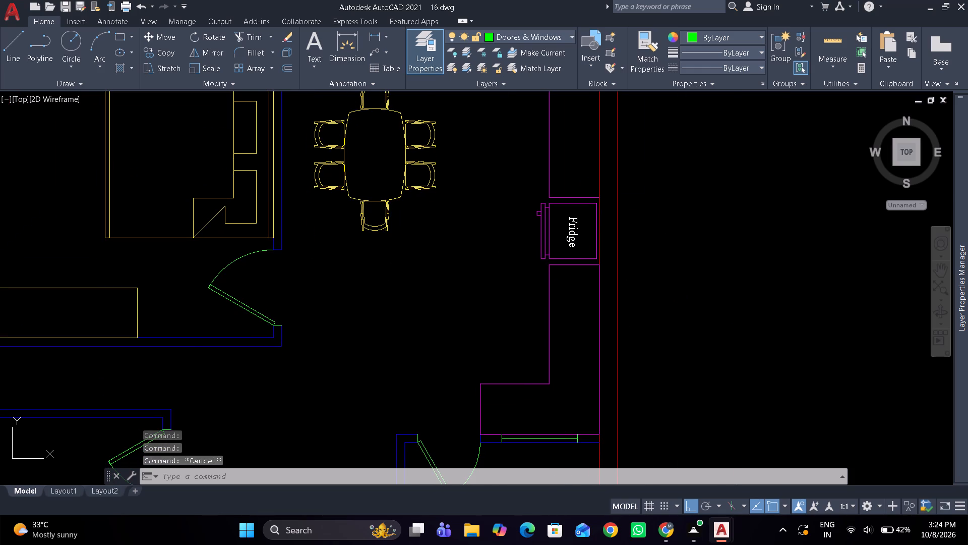
scroll(507, 191, "down", 1)
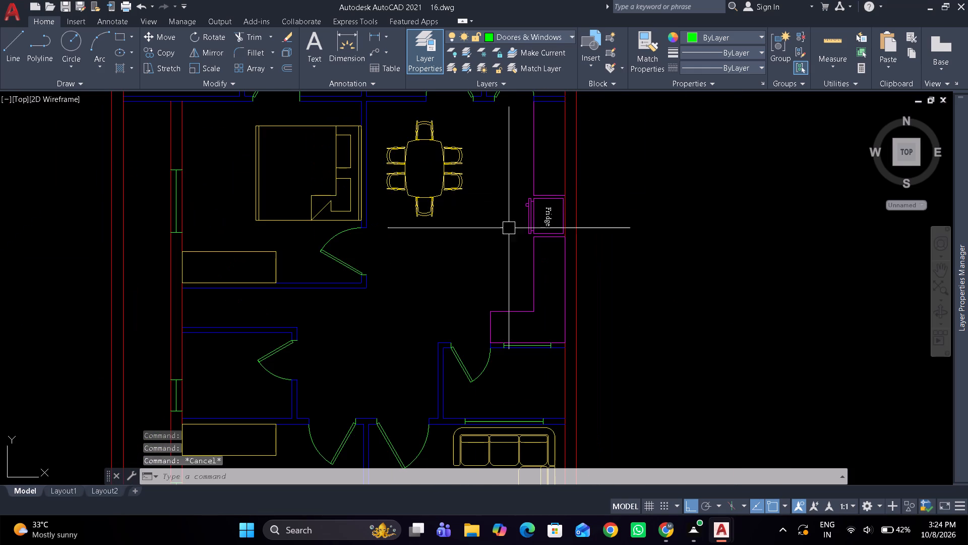
key("alt+Tab")
key("alt+Tab")
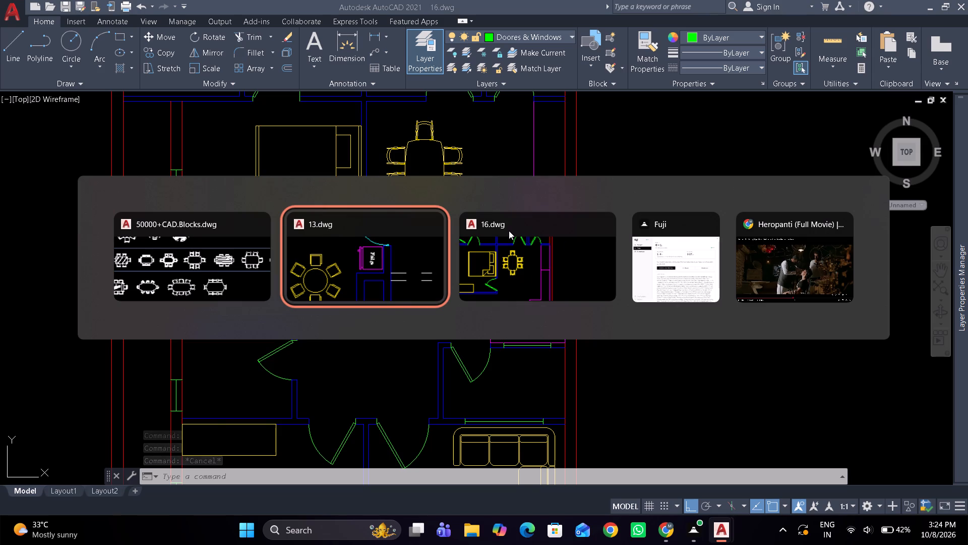
scroll(444, 250, "down", 4)
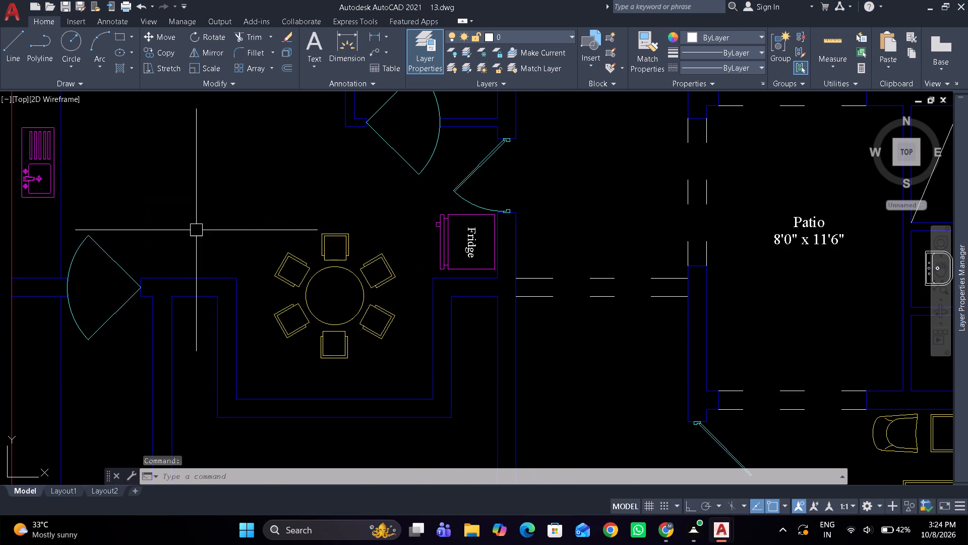
scroll(195, 230, "down", 1)
middle_click_drag(198, 232, 302, 266)
left_click(204, 221)
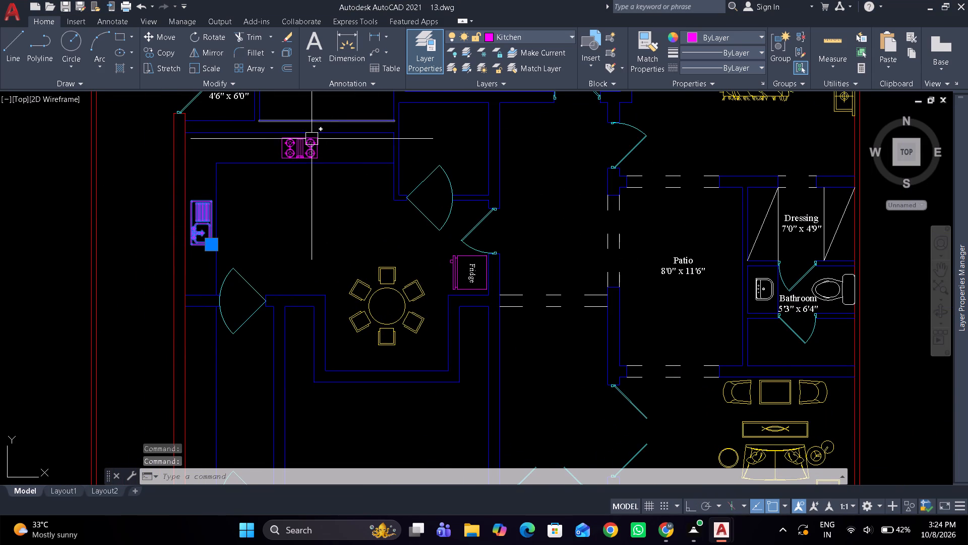
left_click(302, 148)
key("ctrl+c")
Switch back to 16.dwg and paste the sink and stove in the empty space outside the plan, beside the kitchen.
key("alt+Tab")
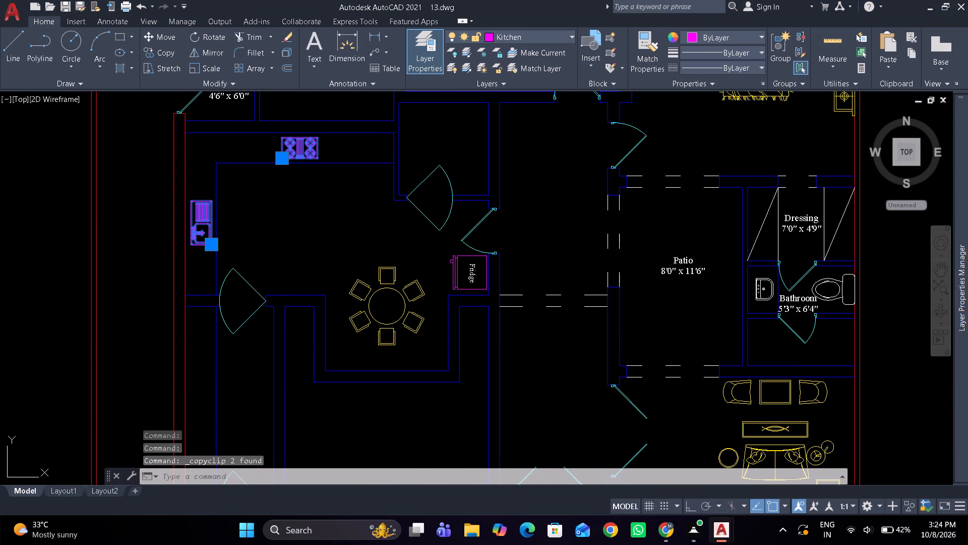
key("alt+Tab")
key("alt+Tab")
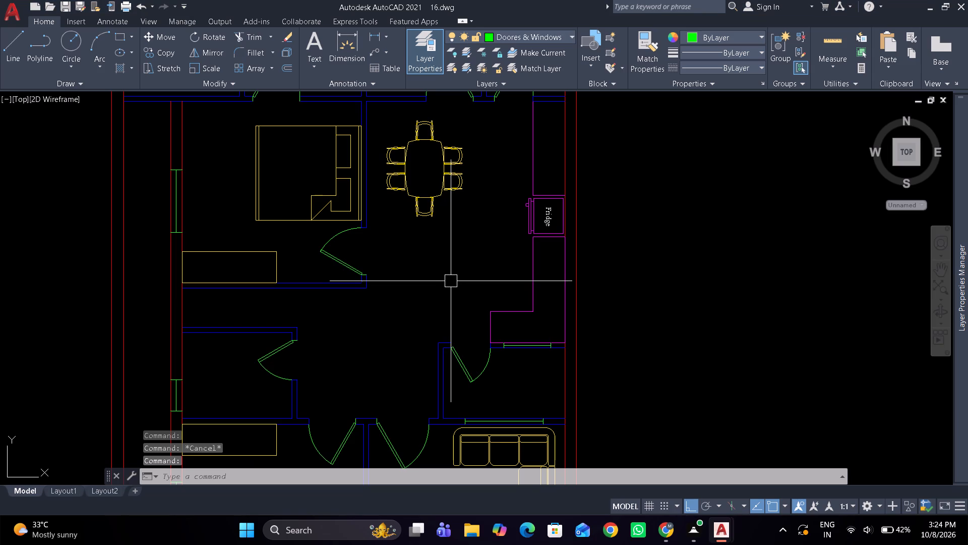
key("ctrl+v")
left_click(611, 345)
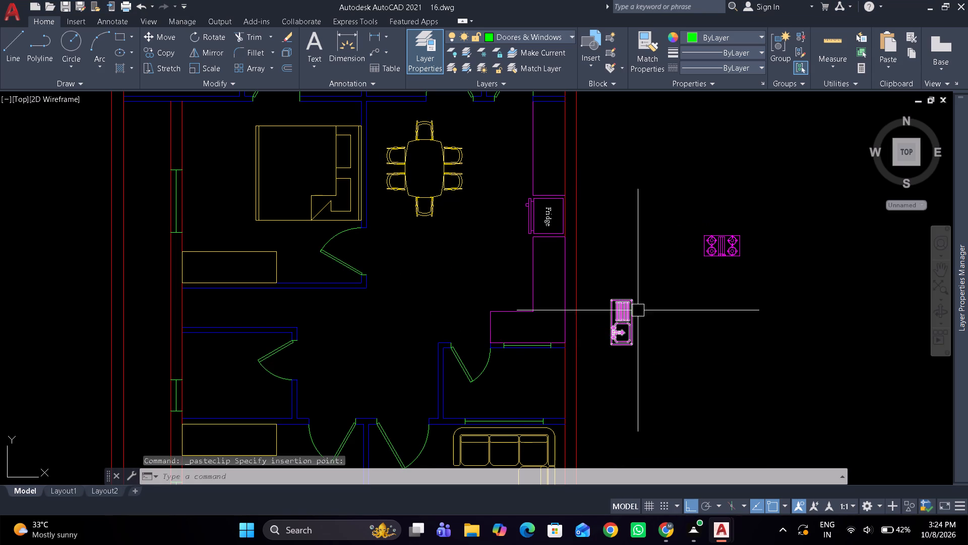
Rotate the pasted stove 270° so it stands lengthwise along the vertical counter.
left_click(710, 239)
scroll(712, 241, "up", 2)
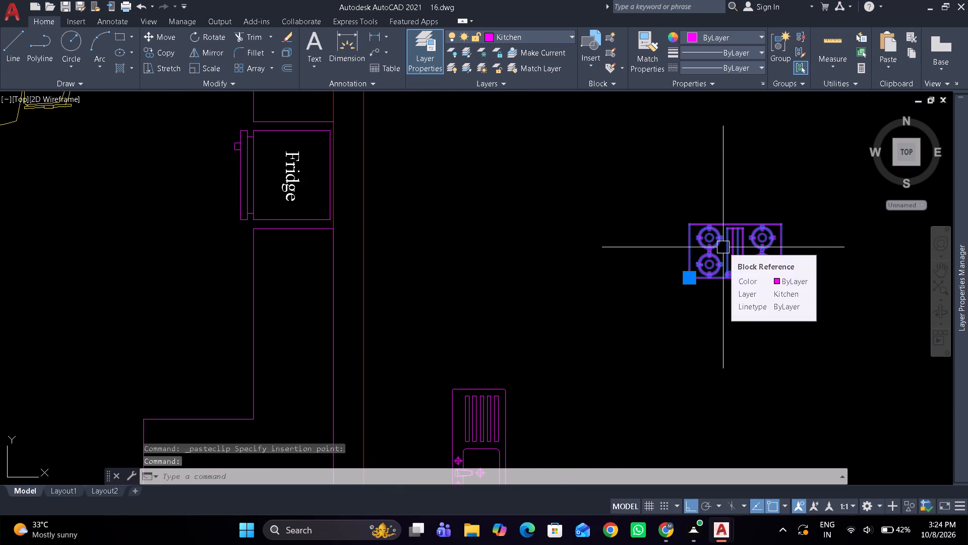
type("ro")
key("space")
left_click(733, 236)
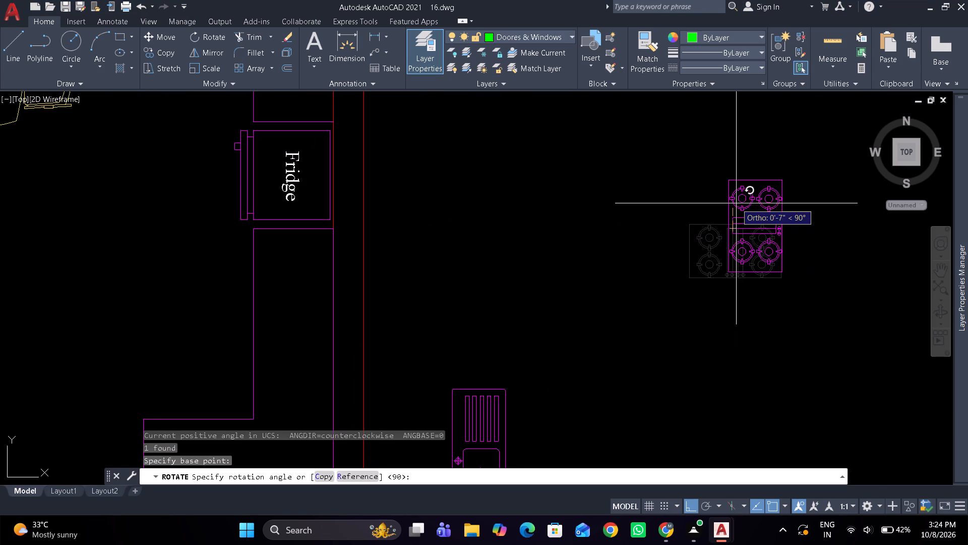
left_click_drag(665, 370, 668, 351)
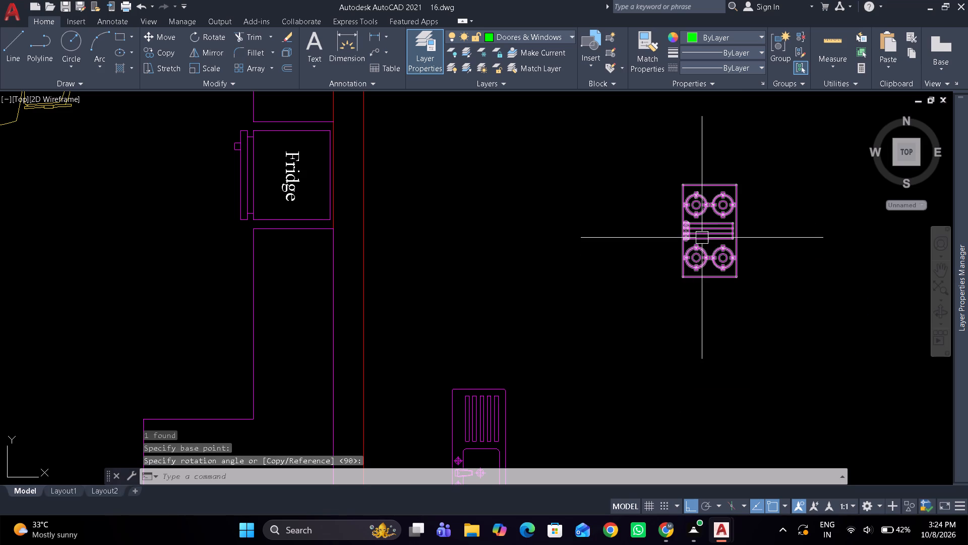
Move the stove by its corner onto the front edge of the vertical counter below the fridge.
left_click(702, 238)
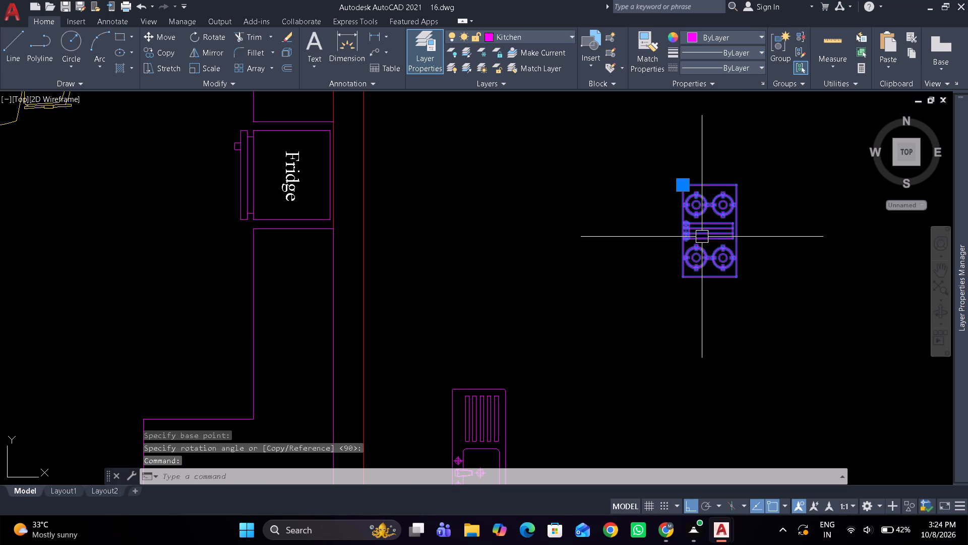
left_click_drag(676, 186, 671, 187)
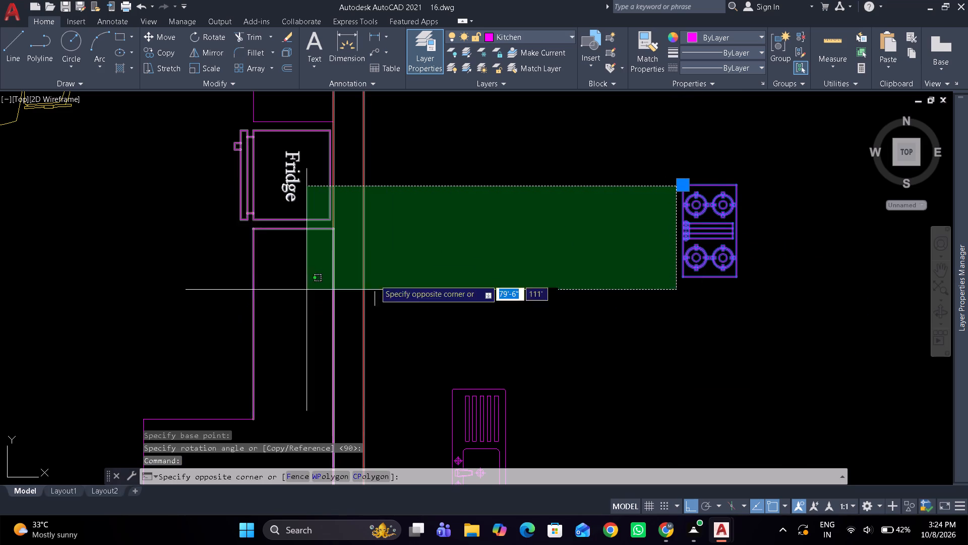
left_click_drag(483, 268, 514, 253)
left_click(683, 186)
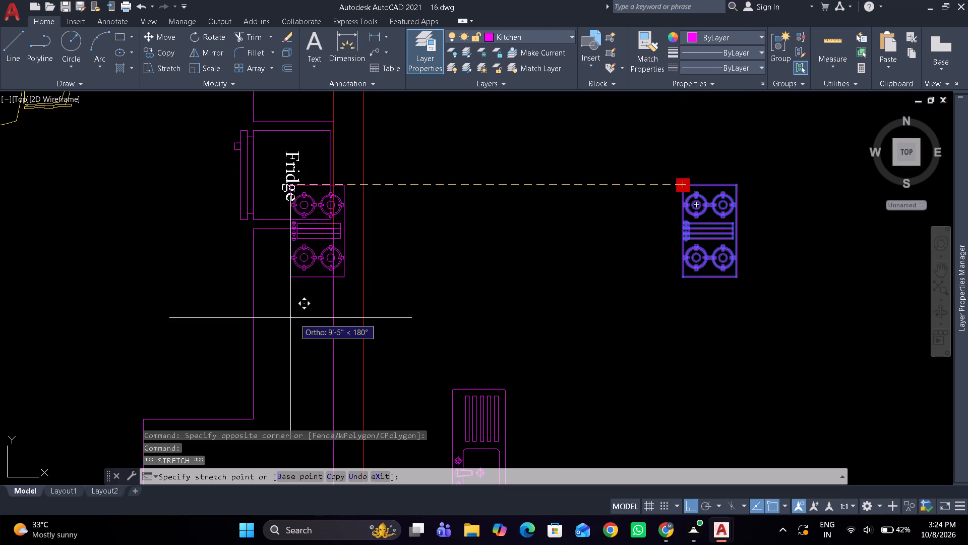
left_click(254, 296)
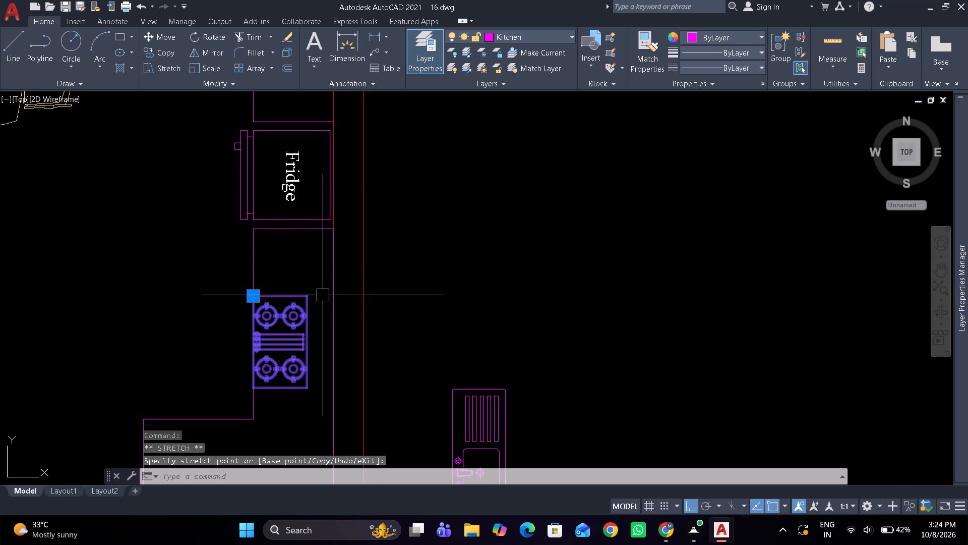
Nudge the stove up toward the fridge and in from the counter's front edge to sit midway across the counter.
key("ctrl+Up")
key("ctrl+Up")
key("ctrl+Up")
key("ctrl+Up")
key("ctrl+Up")
key("ctrl+Up")
key("ctrl+Up")
key("ctrl+Up")
key("ctrl+Up")
key("ctrl+Up")
key("ctrl+Up")
key("ctrl+Up")
key("ctrl+Up")
key("ctrl+Up")
key("ctrl+Up")
key("ctrl+Up")
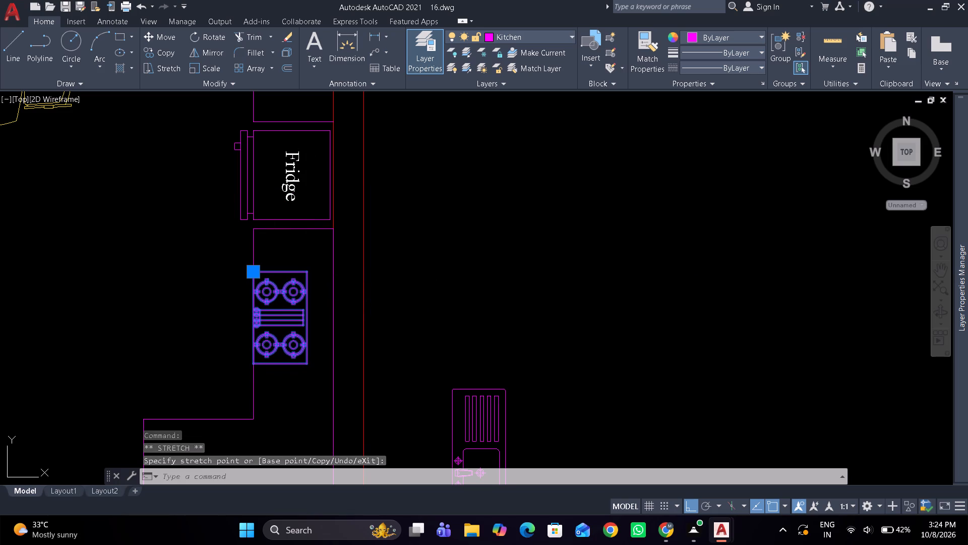
key("ctrl+Up")
key("ctrl+Down")
key("ctrl+Up")
key("ctrl+Right")
key("ctrl+Right")
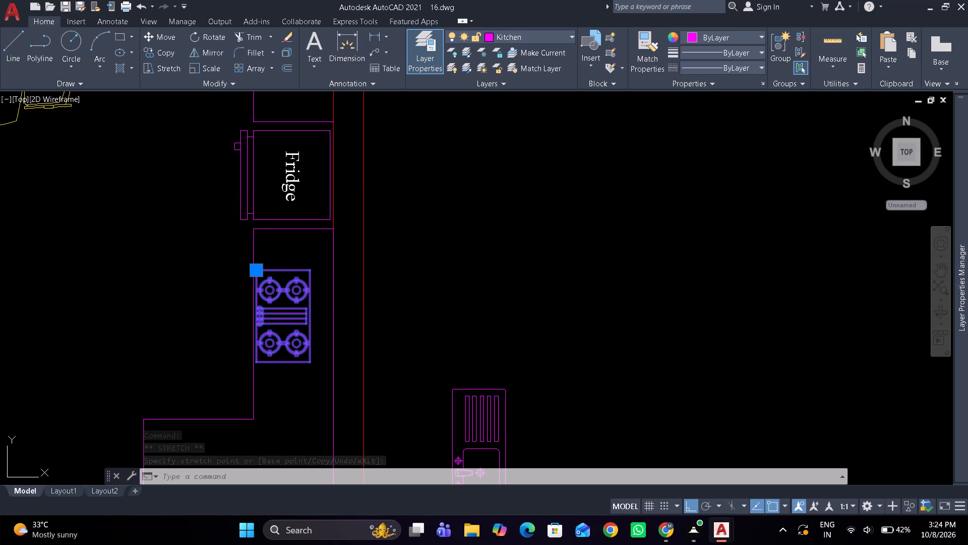
key("ctrl+Right")
key("ctrl+Right")
key("ctrl+Right")
key("ctrl+Right")
key("ctrl+Right")
middle_click_drag(483, 268, 493, 216)
key("Escape")
Rotate the pasted sink 90° so it lies horizontally with its taps on the lower side.
left_click(501, 346)
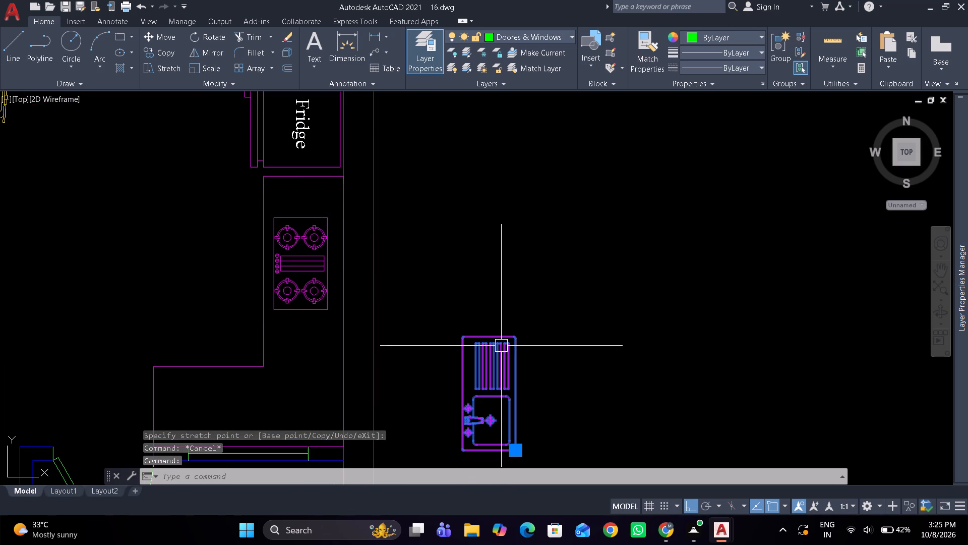
type("ro")
key("space")
left_click_drag(499, 356, 496, 304)
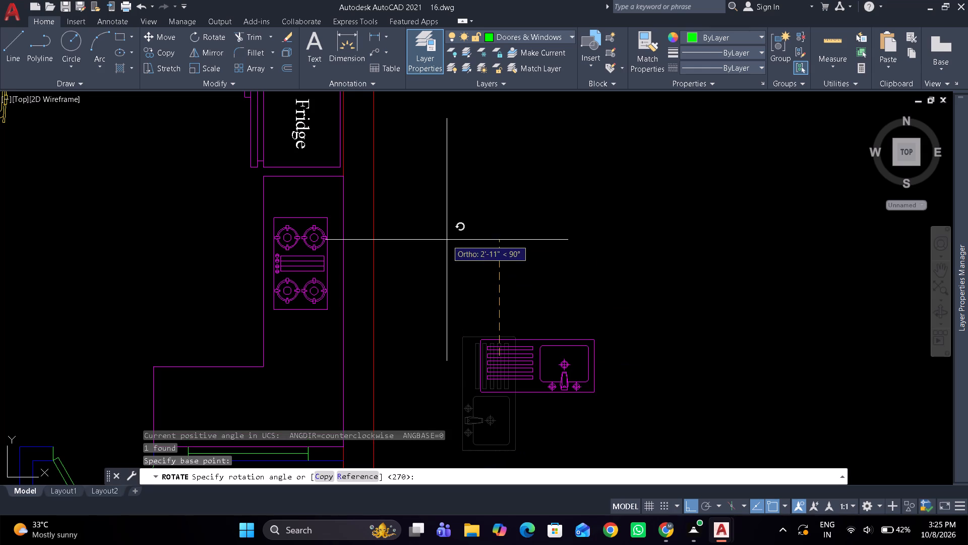
left_click(447, 240)
Move the sink onto the counter's lower horizontal leg beside the window, fitting it near the counter's free end.
left_click(493, 344)
middle_click_drag(506, 365, 630, 214)
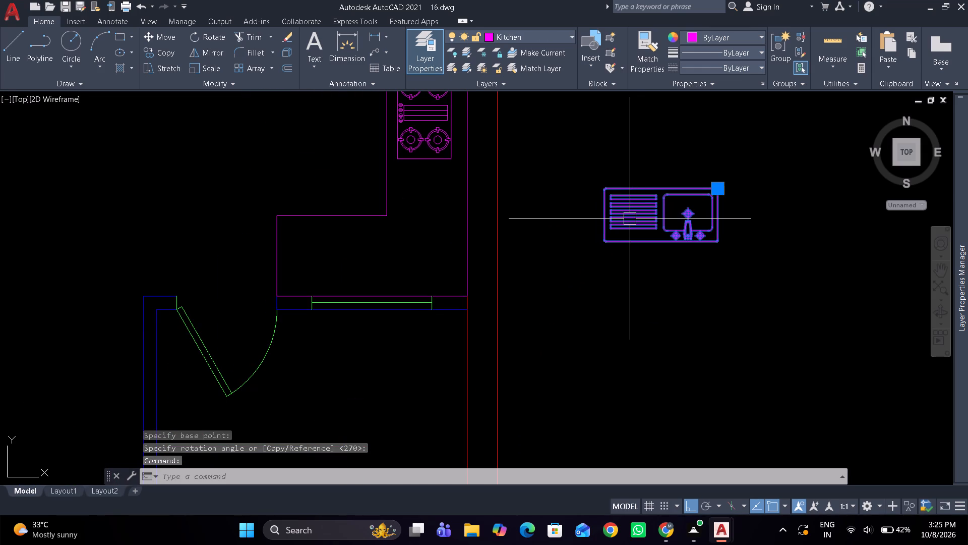
left_click_drag(627, 219, 313, 260)
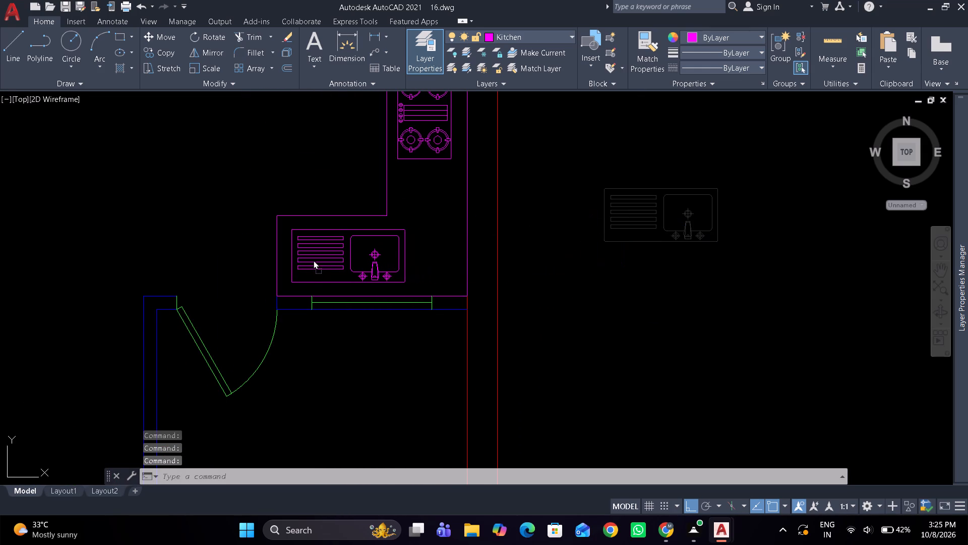
left_click_drag(313, 260, 308, 261)
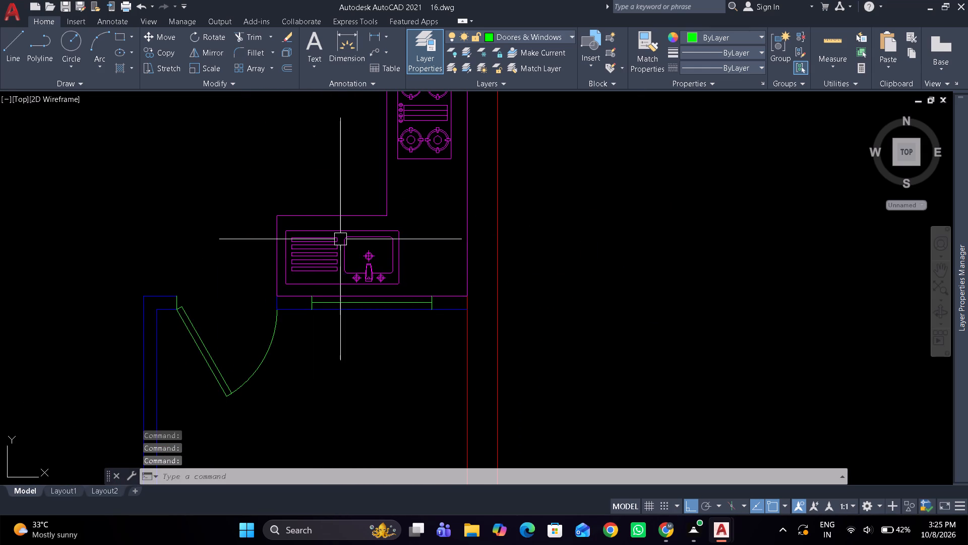
key("Escape")
Switch to 13.dwg and copy the washbasin and toilet blocks from the 5'3" x 6'4" bathroom.
scroll(342, 237, "down", 3)
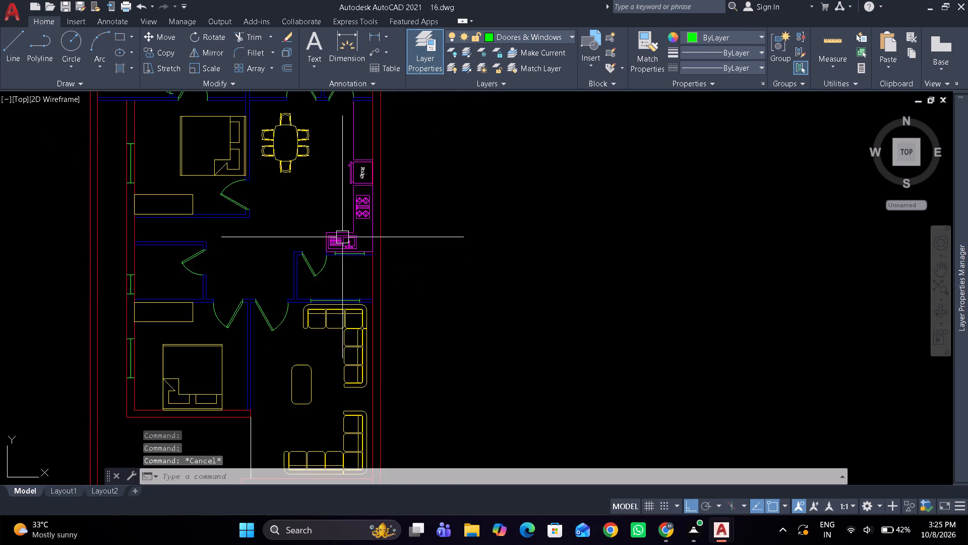
scroll(342, 237, "down", 1)
middle_click_drag(343, 237, 381, 271)
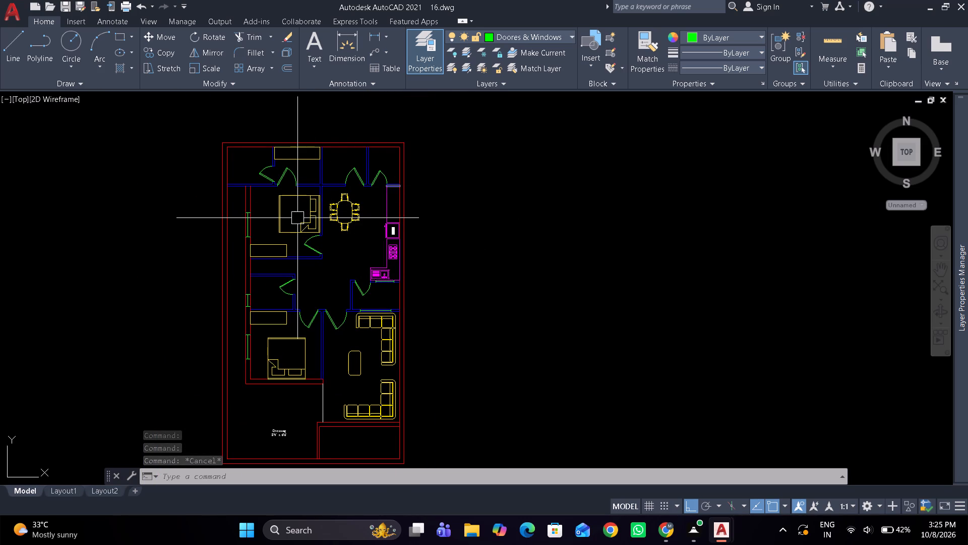
key("alt+Tab")
key("alt+Tab")
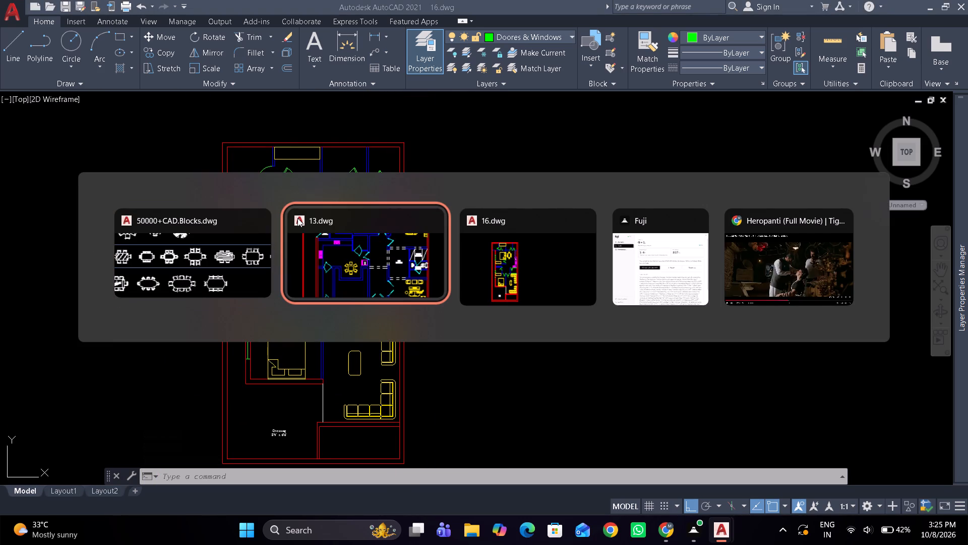
scroll(794, 274, "up", 2)
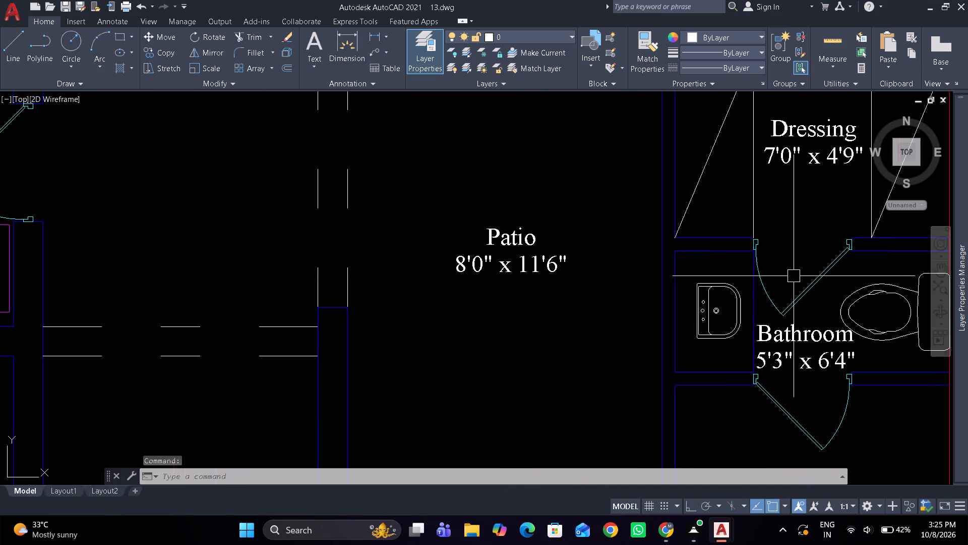
middle_click_drag(792, 276, 412, 239)
left_click(345, 292)
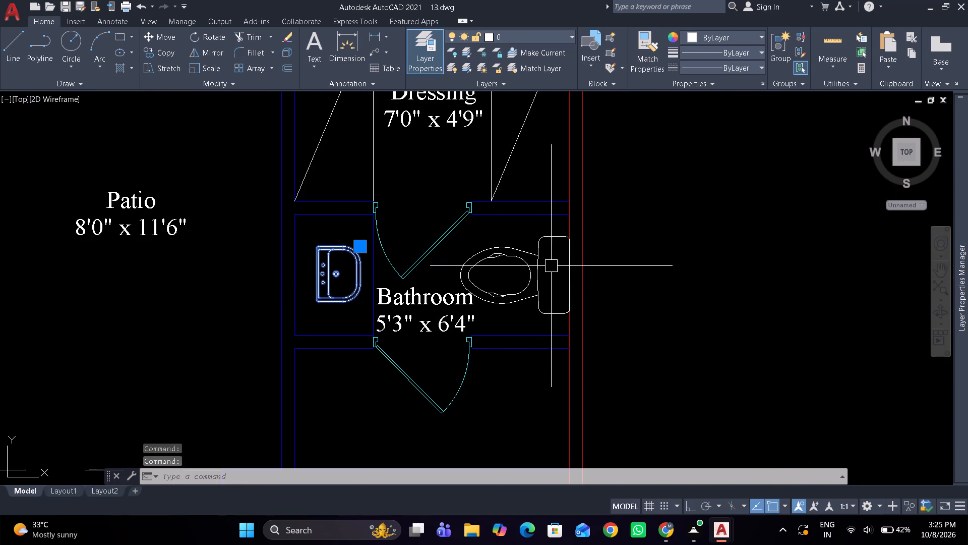
left_click(542, 250)
key("ctrl+c")
Switch to 16.dwg and paste the copied washbasin and toilet outside the plan, beside its upper-left corner.
key("alt+Tab")
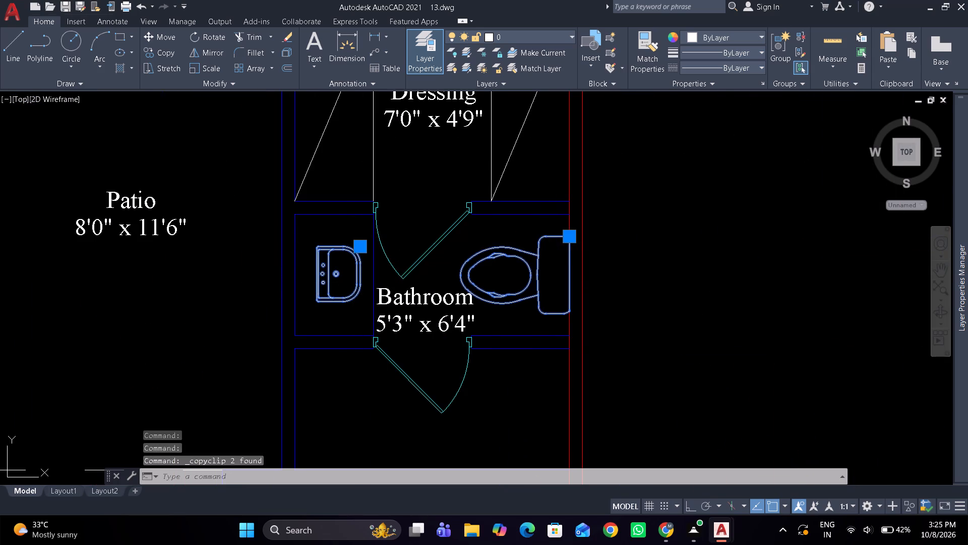
key("alt+Tab")
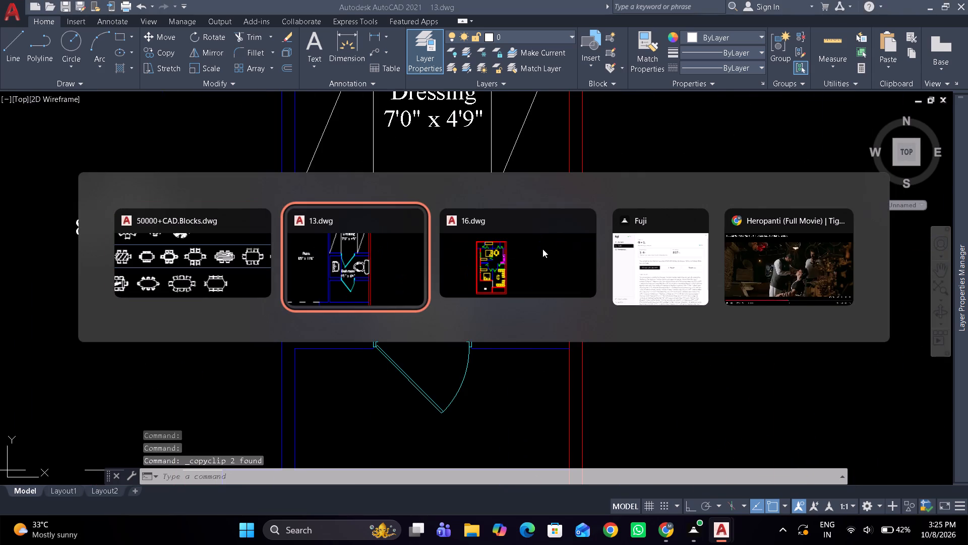
key("alt+Tab")
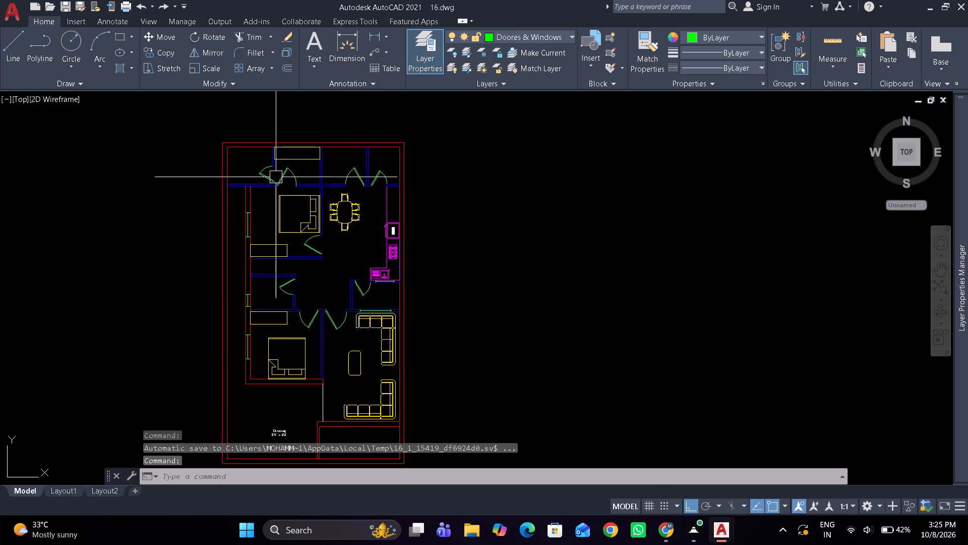
scroll(230, 166, "up", 2)
middle_click_drag(241, 187, 259, 238)
key("ctrl+v")
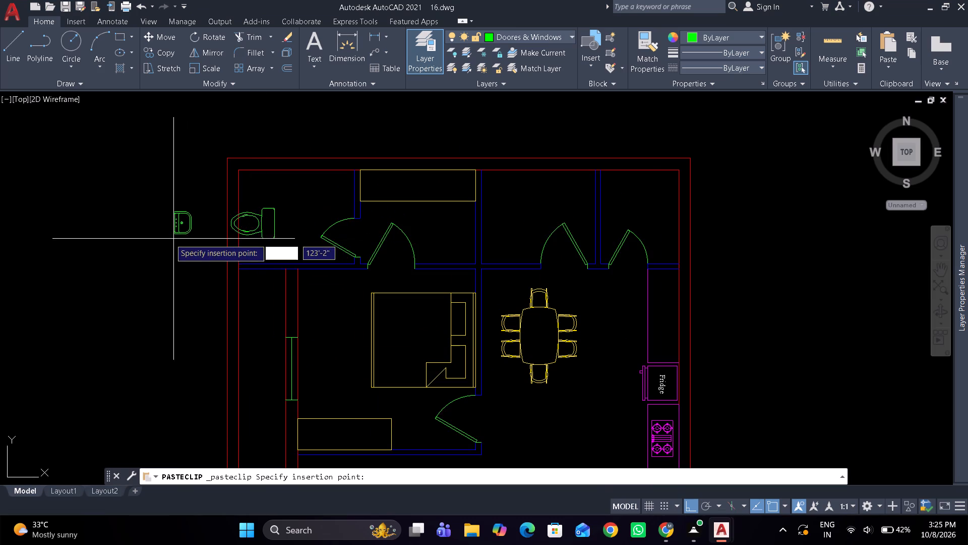
left_click(79, 222)
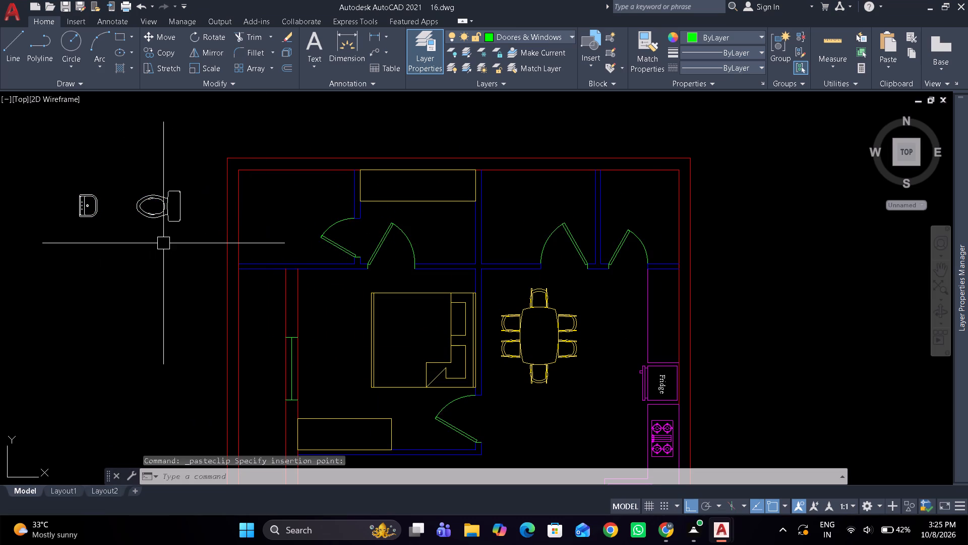
Rotate the pasted toilet 90° so its tank lies on the lower side.
left_click(179, 273)
left_click(159, 189)
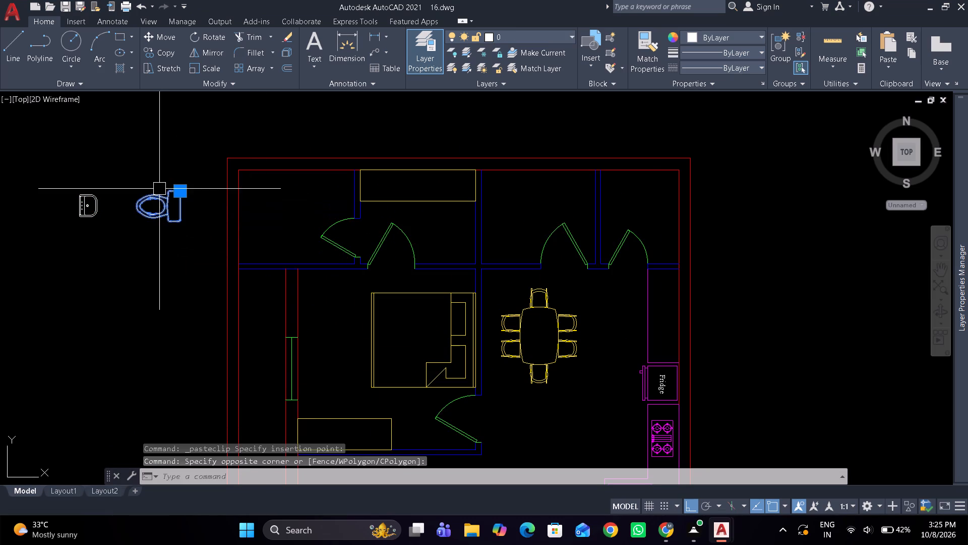
key("r")
key("o")
key("space")
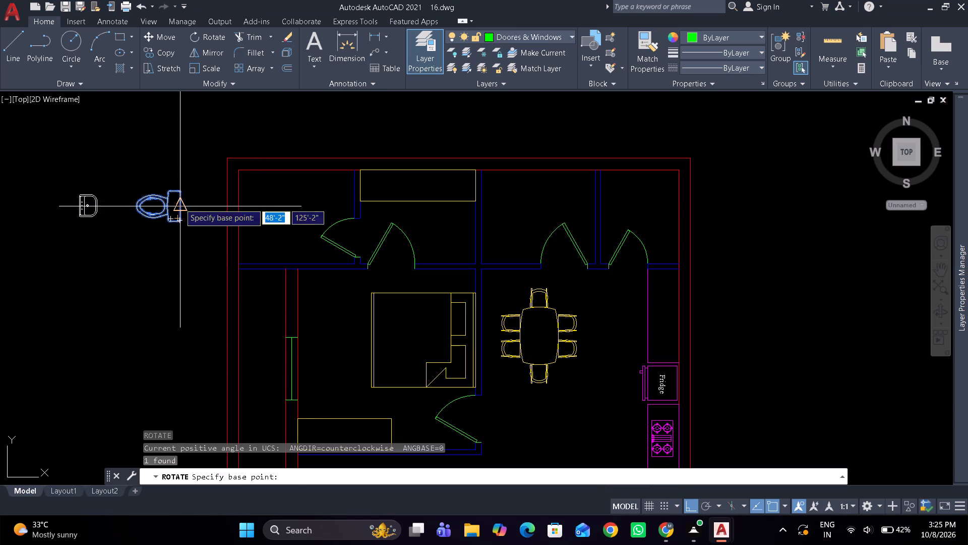
left_click_drag(179, 203, 181, 209)
left_click_drag(184, 281, 183, 258)
Move the toilet into the upper-left bathroom with its tank against the lower wall.
left_click(179, 194)
type("m")
key("space")
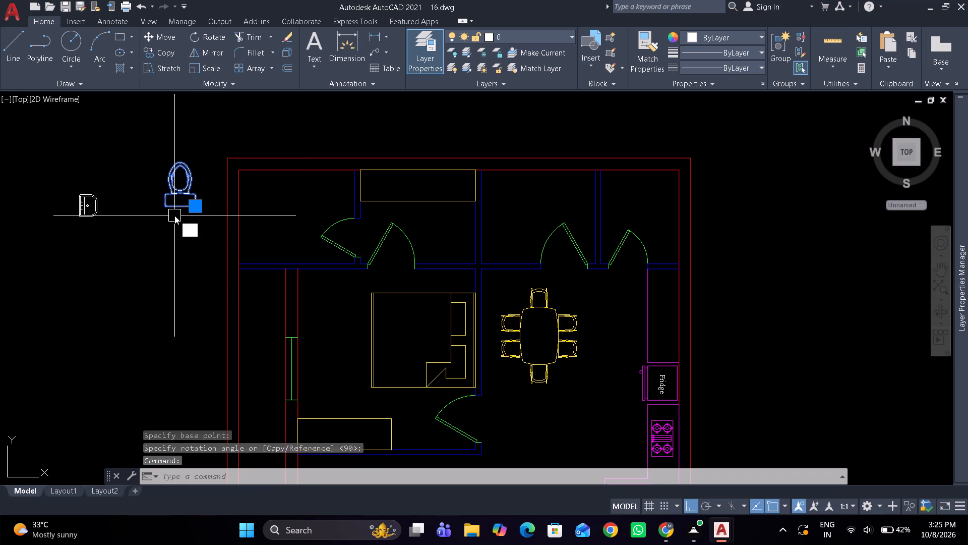
left_click(174, 212)
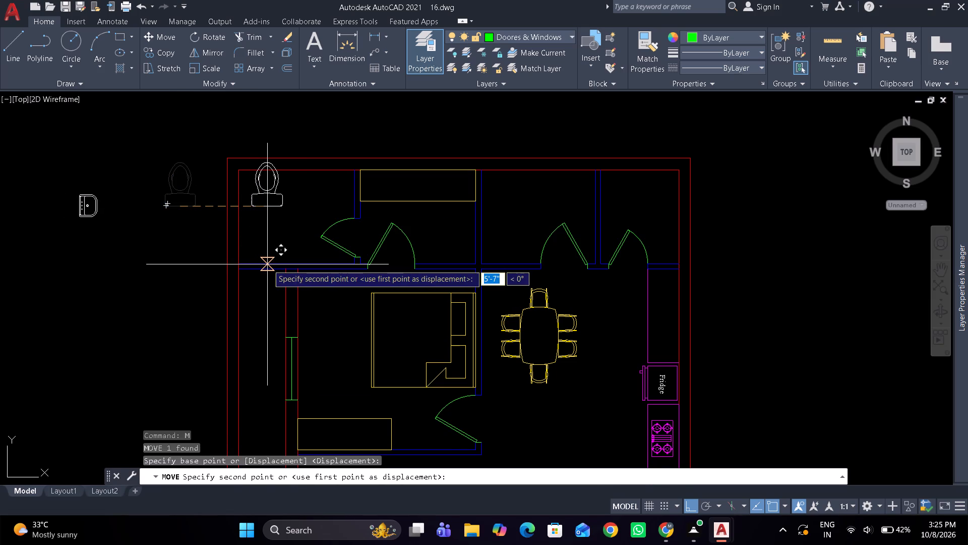
left_click(268, 264)
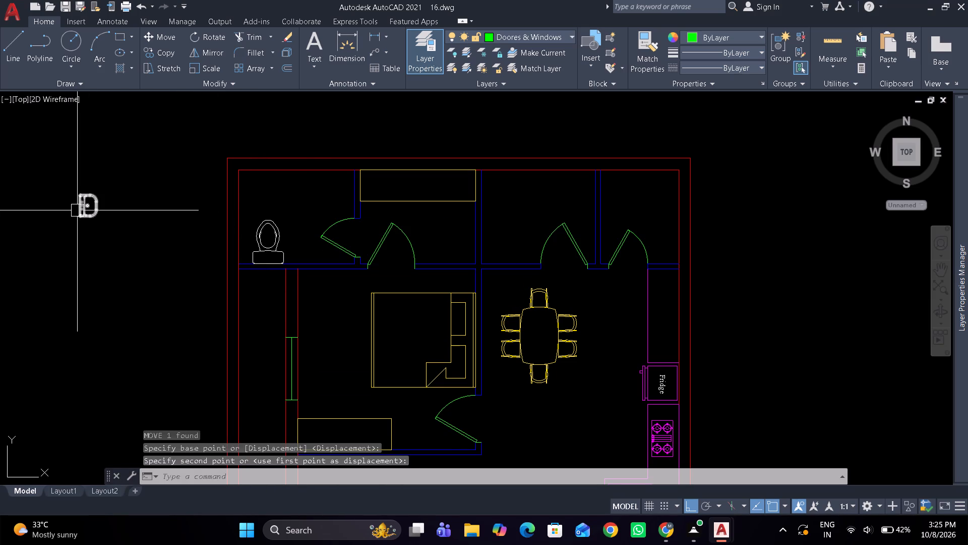
Move the washbasin into the same bathroom, its tap side flush against the outer wall above the toilet.
left_click(77, 210)
scroll(77, 210, "up", 4)
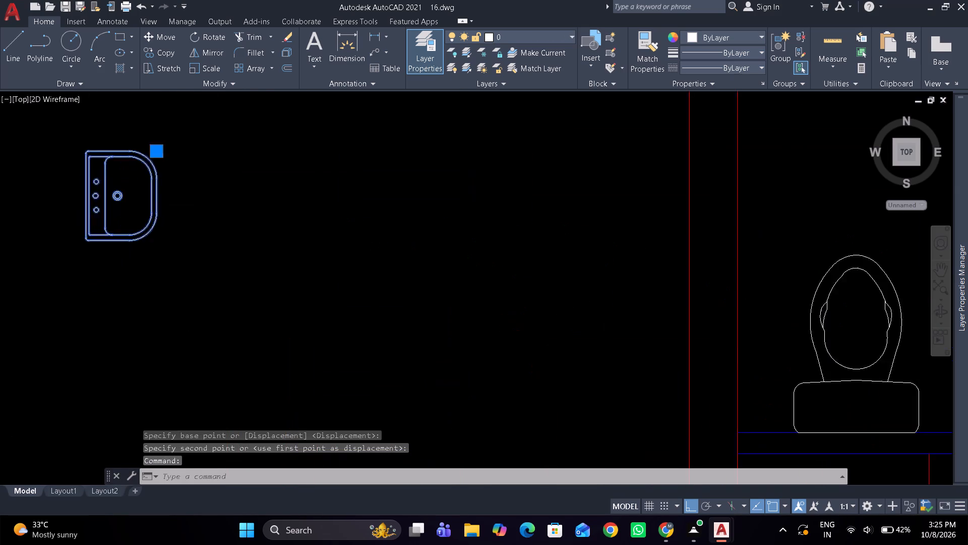
scroll(76, 204, "up", 1)
key("space")
left_click(97, 186)
scroll(167, 192, "down", 2)
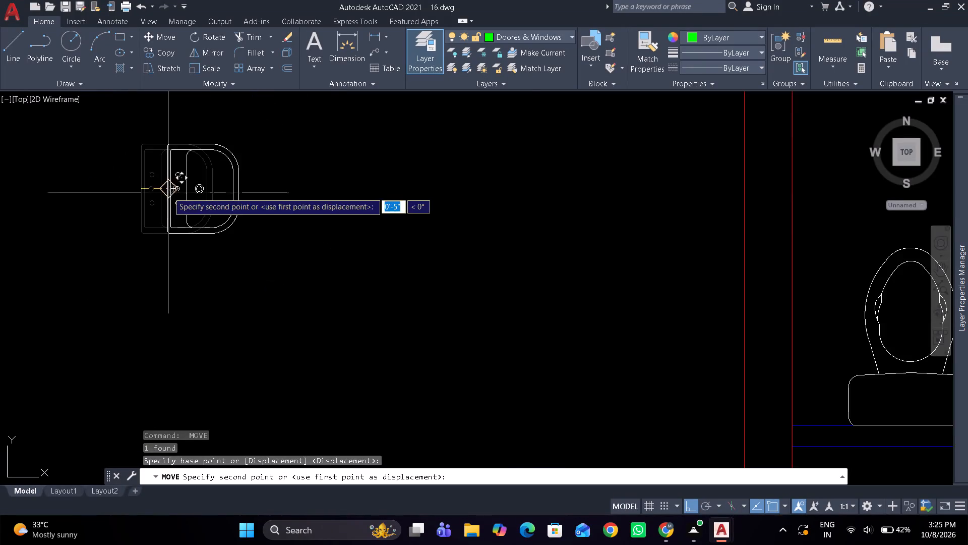
scroll(169, 192, "down", 2)
scroll(440, 173, "up", 2)
left_click(424, 155)
scroll(459, 138, "down", 1)
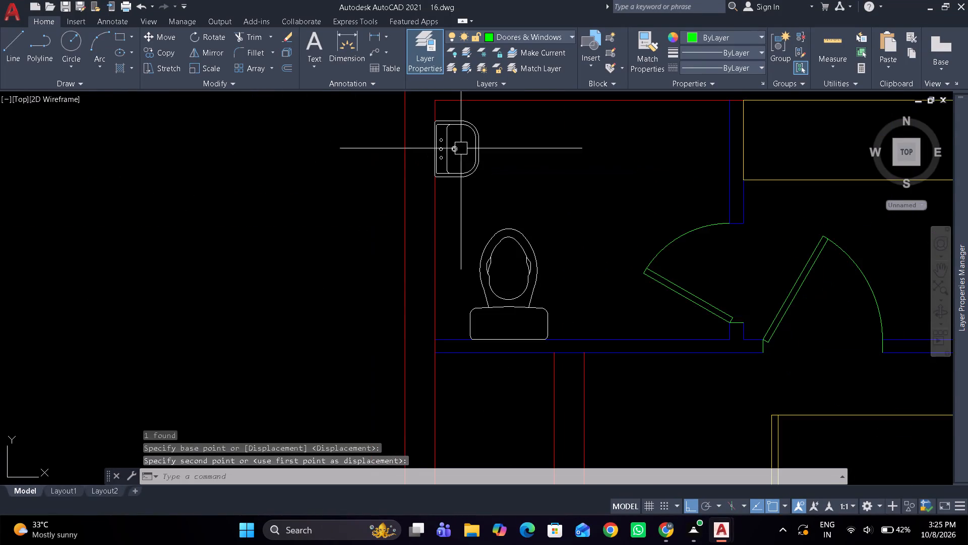
middle_click_drag(438, 165, 385, 186)
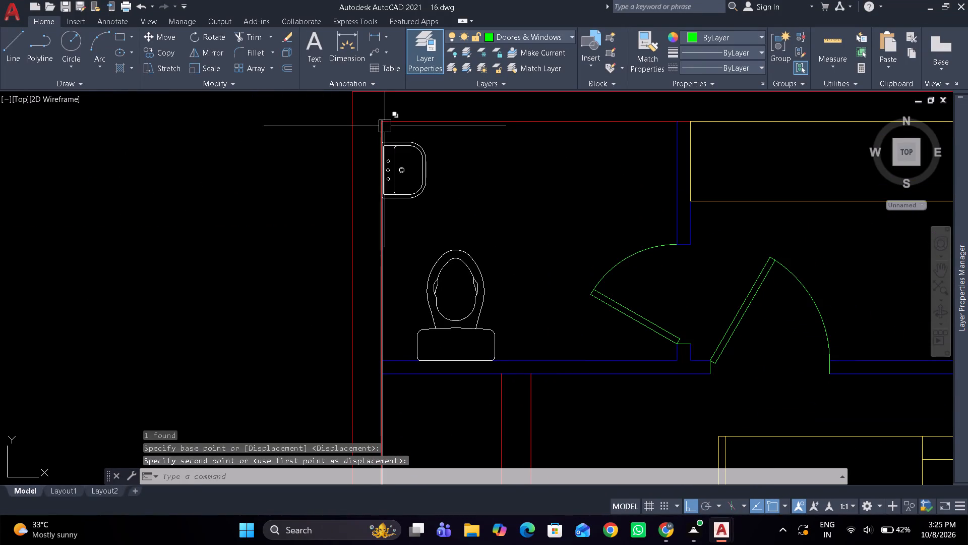
Switch to 50000+CAD.Blocks.dwg and look through its sink, urinal, bath, W.C. and cupboard sheets for bathroom fixtures.
key("alt+Tab")
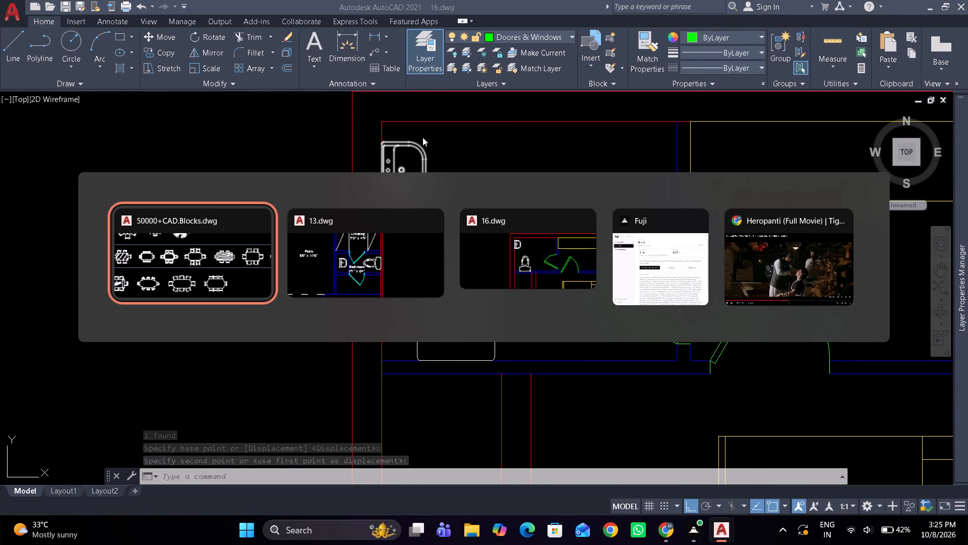
scroll(305, 178, "down", 5)
middle_click_drag(305, 180, 333, 188)
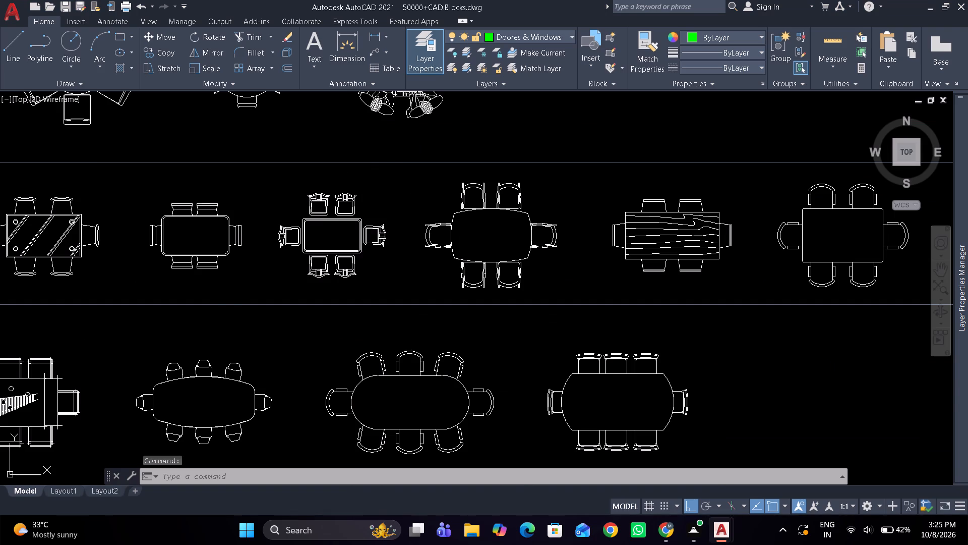
scroll(259, 193, "down", 2)
middle_click_drag(252, 207, 632, 201)
scroll(222, 246, "down", 1)
middle_click_drag(185, 300, 311, 299)
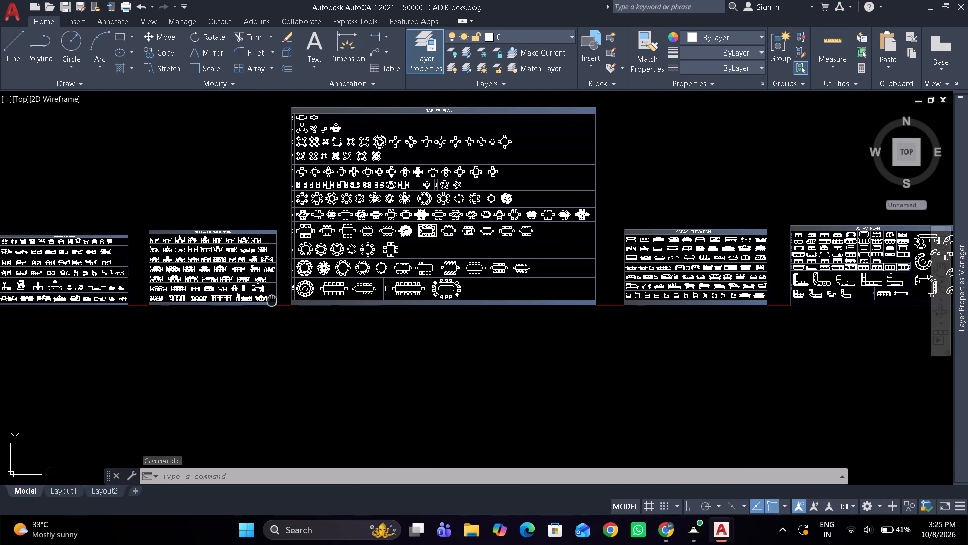
middle_click_drag(311, 299, 736, 248)
middle_click_drag(287, 298, 858, 280)
middle_click_drag(354, 285, 874, 297)
middle_click_drag(248, 324, 828, 308)
middle_click_drag(341, 313, 511, 315)
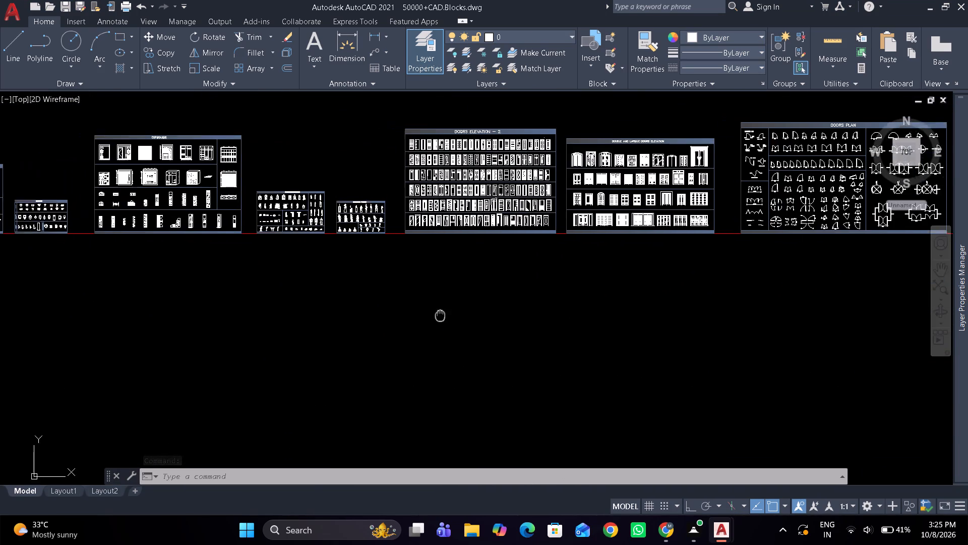
middle_click_drag(511, 315, 950, 298)
middle_click_drag(508, 285, 684, 291)
scroll(548, 181, "up", 2)
scroll(357, 173, "up", 1)
middle_click_drag(357, 173, 555, 221)
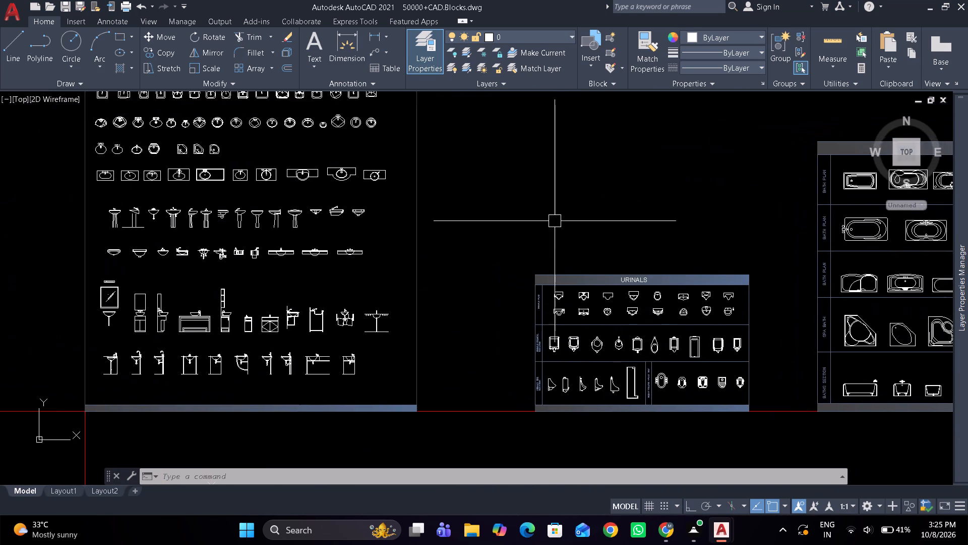
scroll(555, 221, "down", 1)
scroll(352, 220, "up", 3)
middle_click_drag(352, 216, 390, 330)
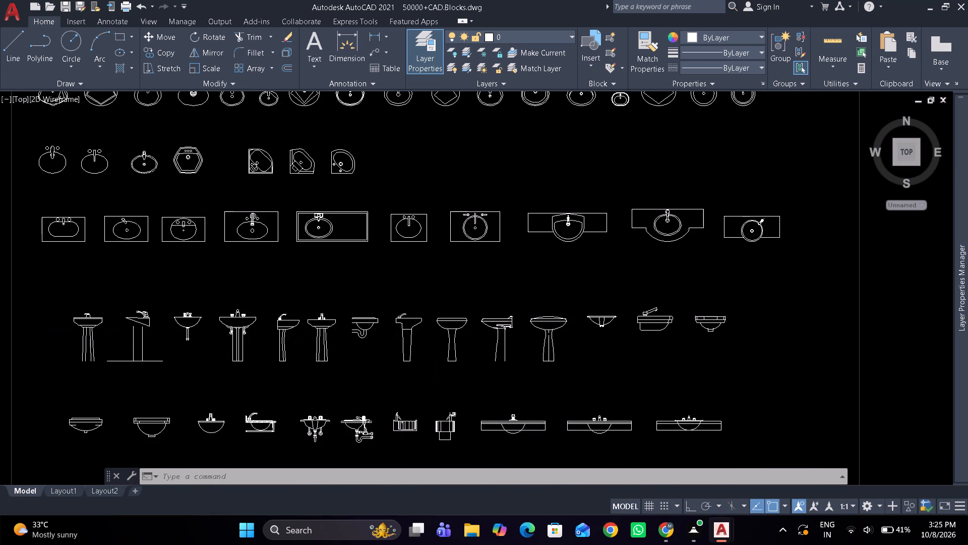
scroll(368, 243, "down", 1)
middle_click_drag(422, 354, 380, 245)
scroll(380, 244, "down", 1)
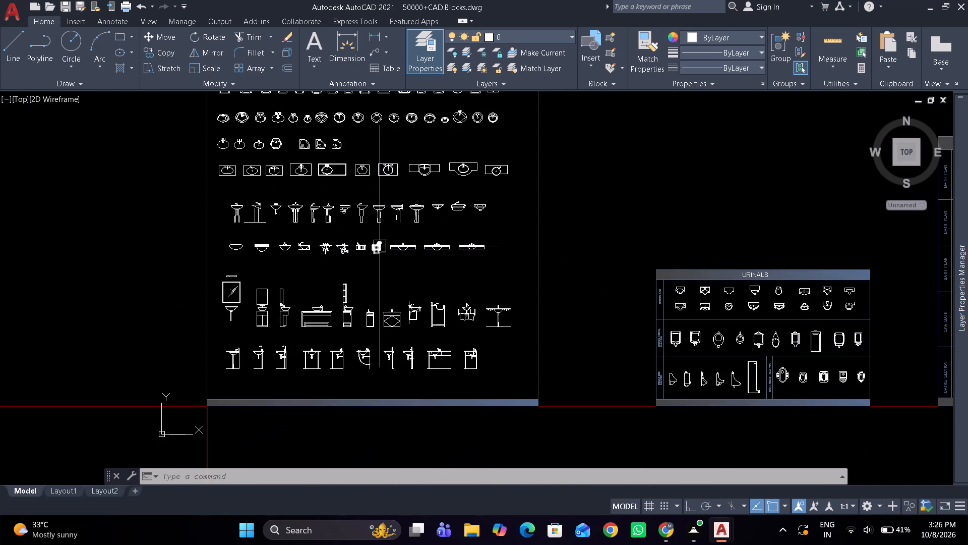
middle_click_drag(585, 281, 356, 259)
middle_click_drag(687, 253, 265, 267)
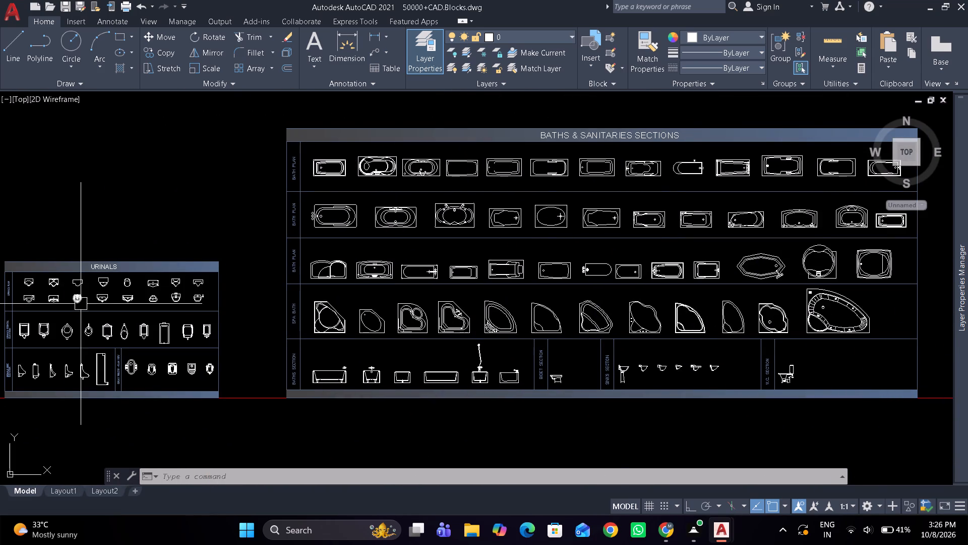
middle_click_drag(620, 390, 36, 370)
middle_click_drag(679, 301, 349, 298)
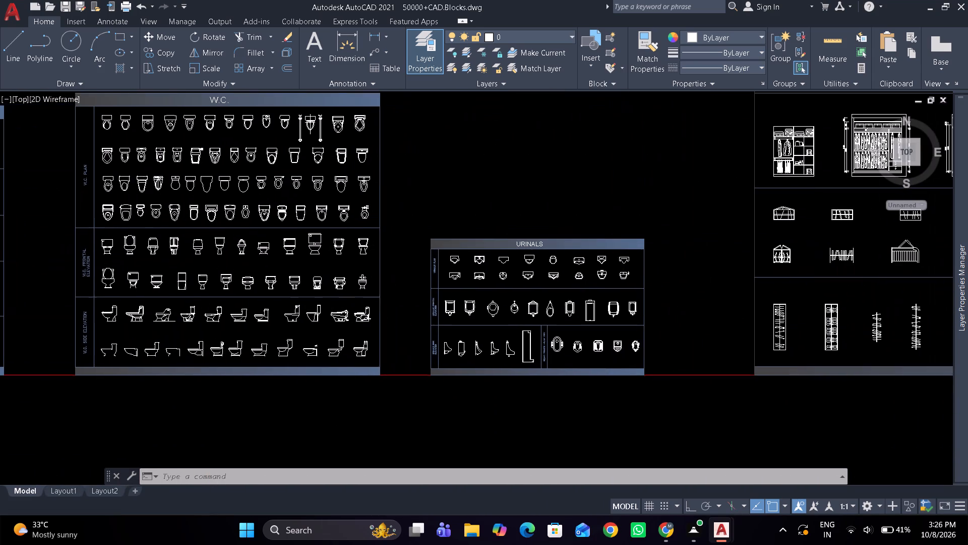
scroll(604, 286, "up", 2)
scroll(604, 285, "down", 1)
middle_click_drag(601, 285, 252, 307)
scroll(252, 307, "down", 2)
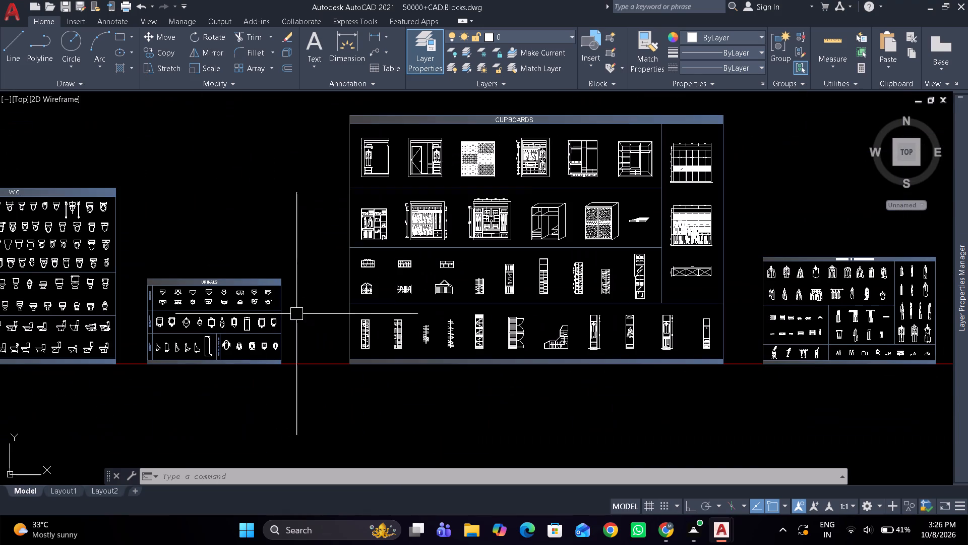
scroll(941, 284, "up", 2)
middle_click_drag(850, 337, 670, 235)
scroll(638, 384, "up", 2)
scroll(561, 295, "down", 5)
middle_click_drag(555, 296, 963, 316)
middle_click_drag(201, 322, 551, 316)
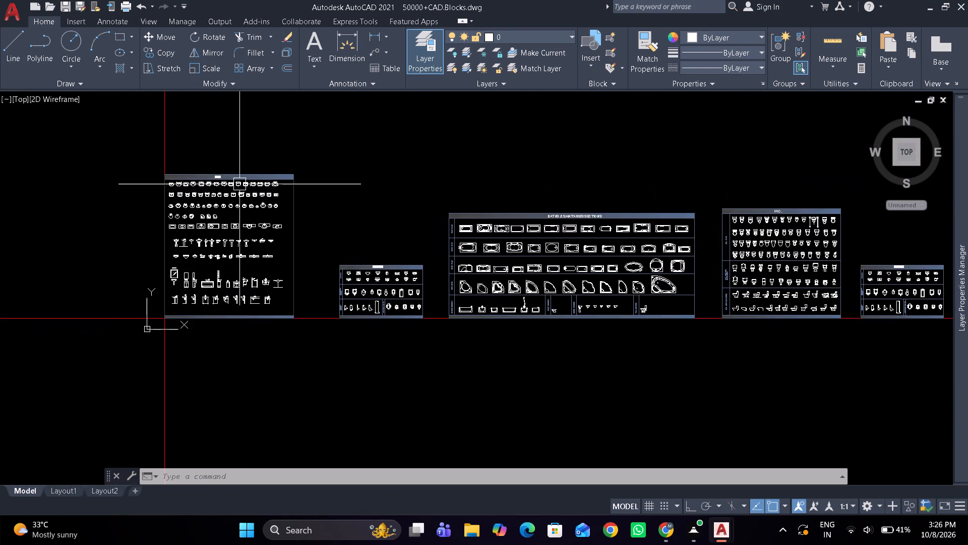
From the Sinks sheet, copy the oval washbasin with two square tap handles and a hatched drain.
scroll(226, 159, "up", 3)
scroll(122, 262, "up", 1)
middle_click_drag(157, 267, 505, 231)
scroll(432, 251, "down", 1)
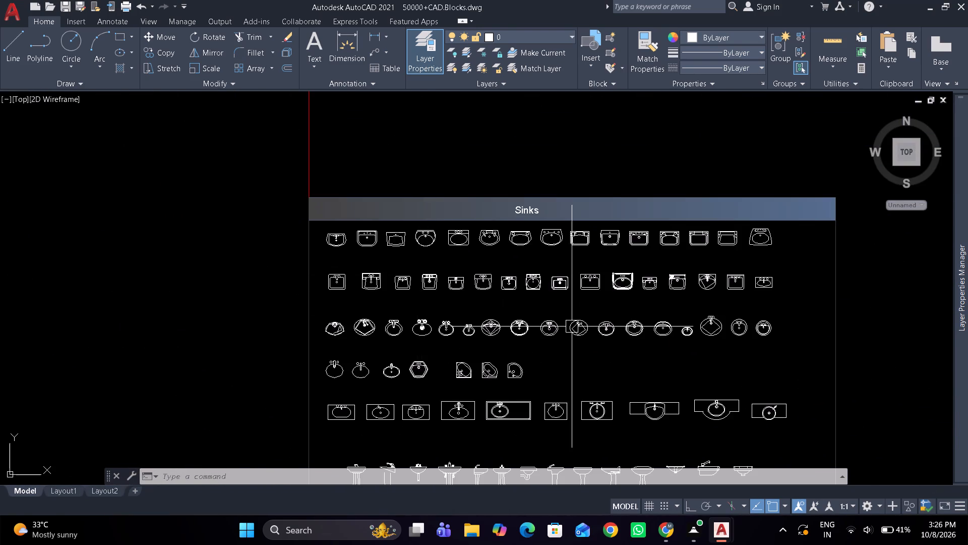
scroll(748, 317, "up", 3)
scroll(611, 272, "down", 2)
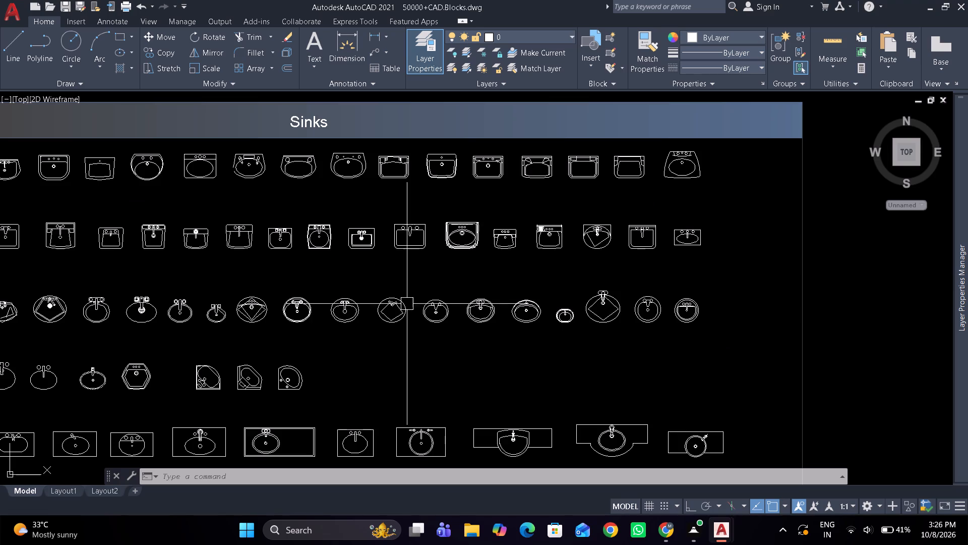
middle_click_drag(211, 330, 394, 320)
scroll(329, 302, "up", 3)
scroll(311, 354, "down", 1)
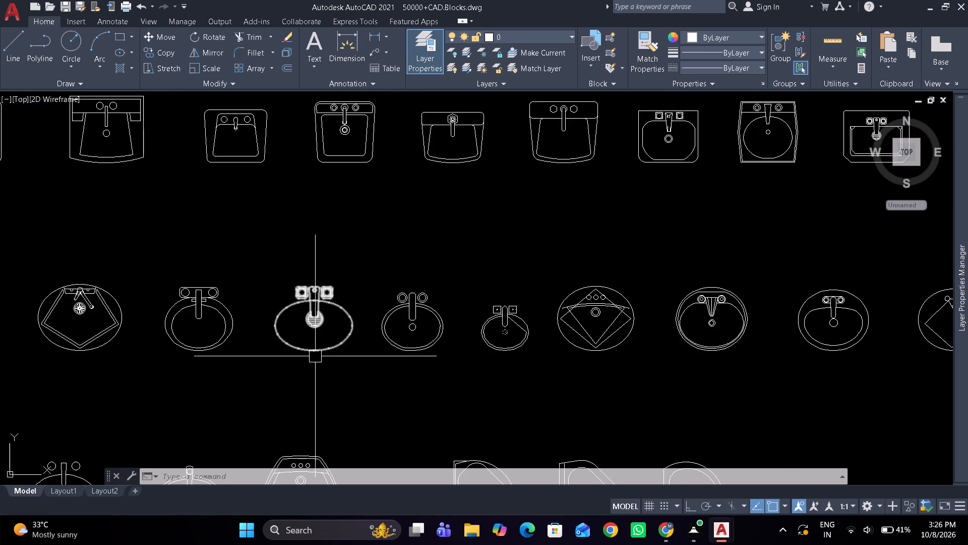
scroll(317, 364, "down", 1)
scroll(317, 368, "up", 2)
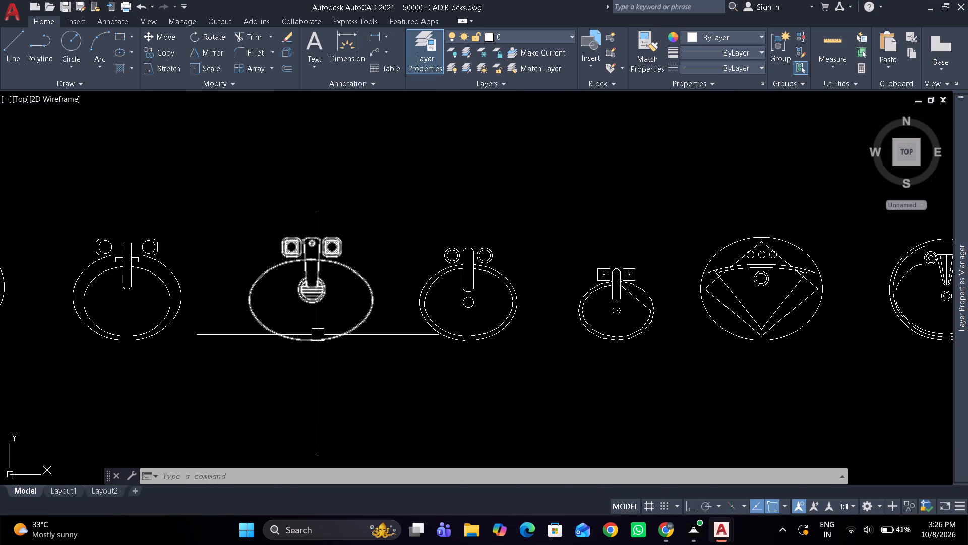
left_click(318, 335)
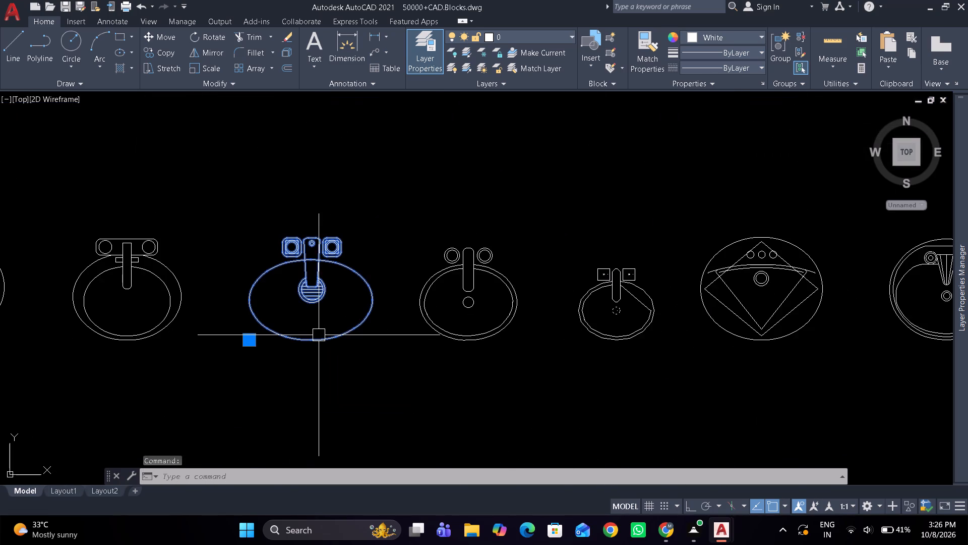
key("ctrl+c")
Switch back to 16.dwg and paste the oval washbasin outside the plan, beside the upper-left bathroom.
key("alt+Tab")
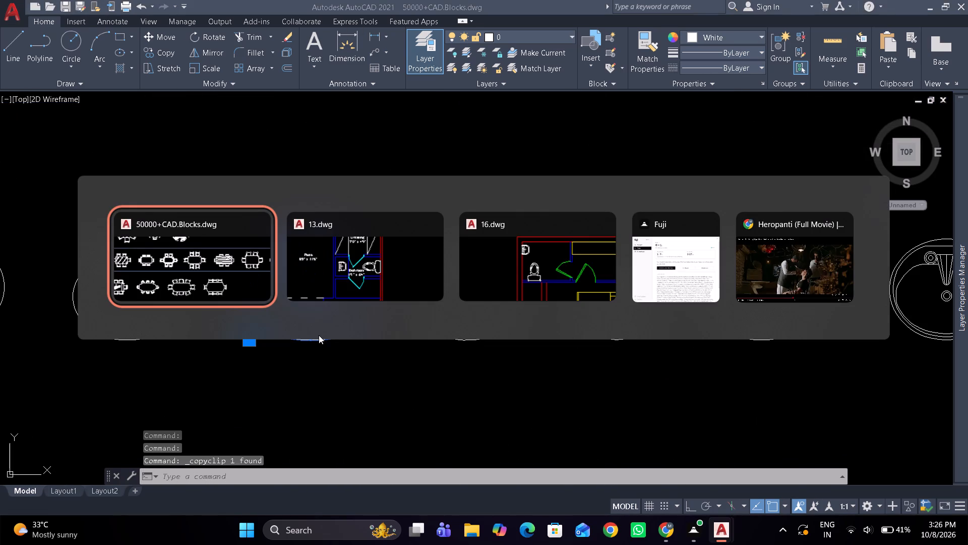
key("alt+Tab")
key("alt+Tab")
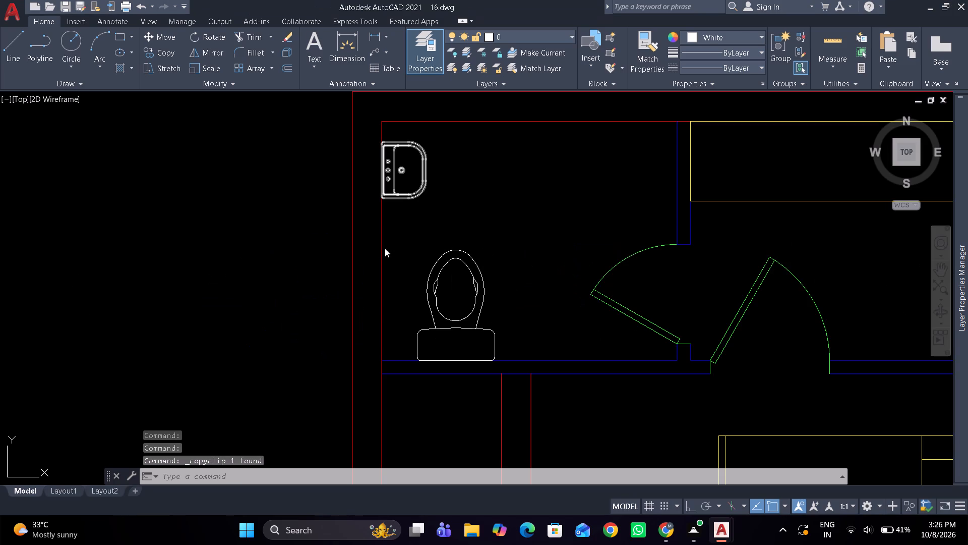
key("ctrl+v")
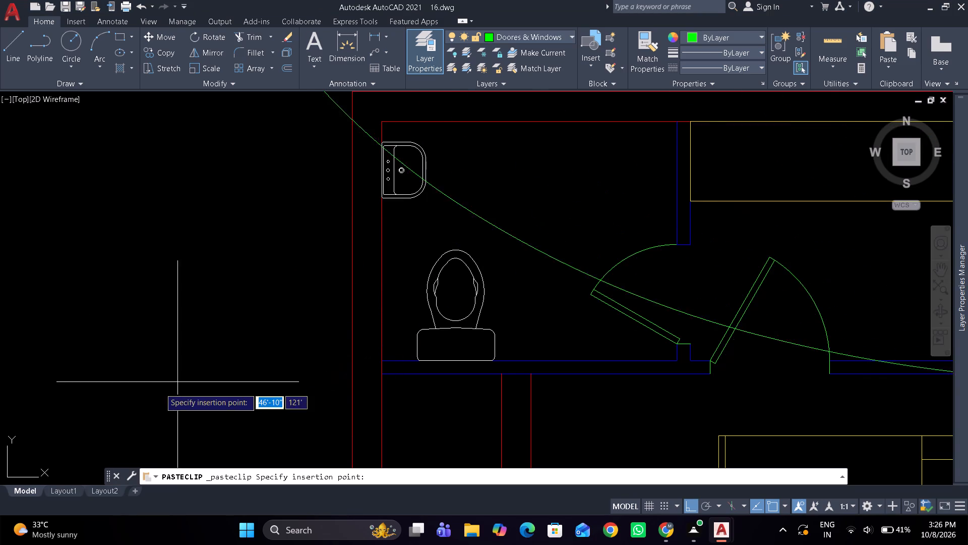
left_click(152, 391)
Scale the pasted oval washbasin down freehand to a size that fits inside the upper-left bathroom.
left_click(421, 208)
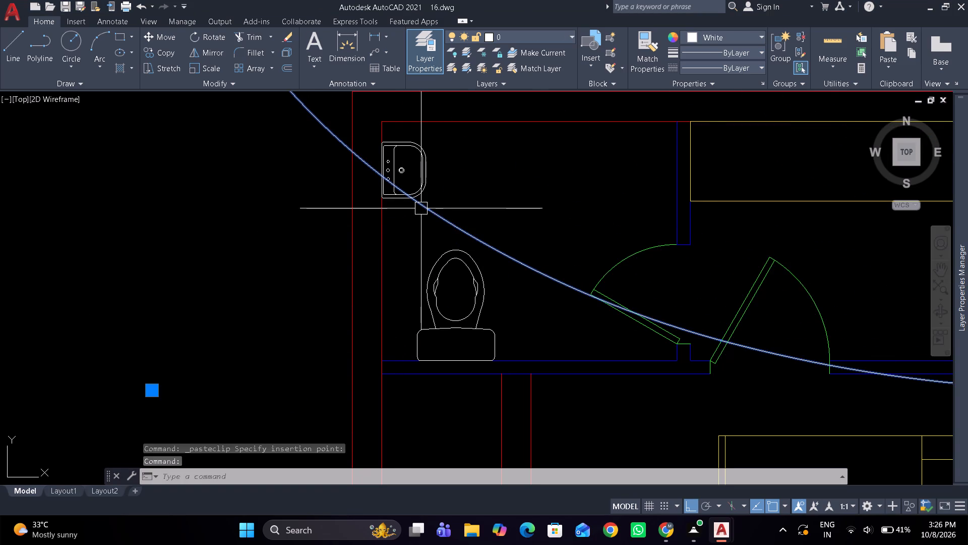
type("sc")
key("space")
left_click_drag(438, 203, 434, 217)
left_click(425, 241)
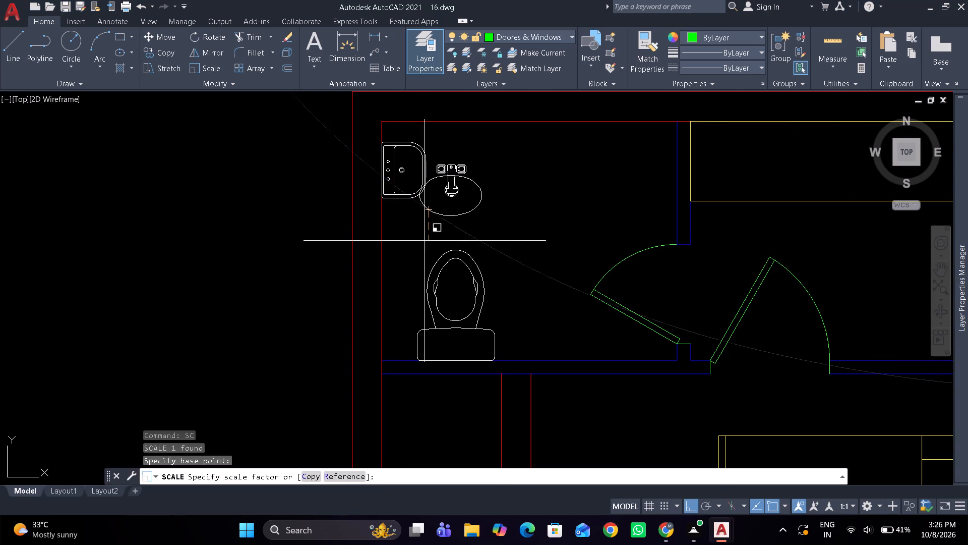
left_click(444, 225)
Move the scaled oval washbasin to the upper wall of the bathroom, with its taps against the wall.
left_click(434, 213)
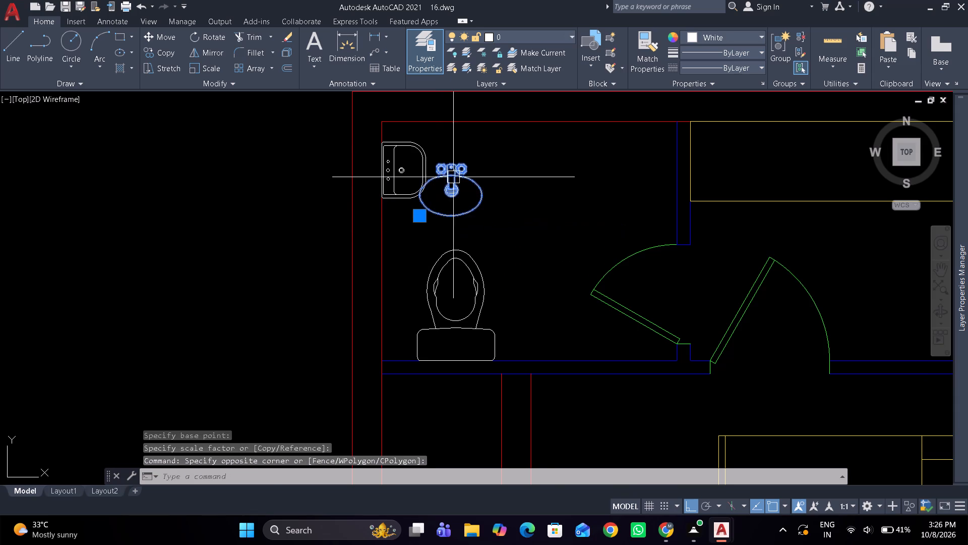
left_click_drag(454, 176, 547, 136)
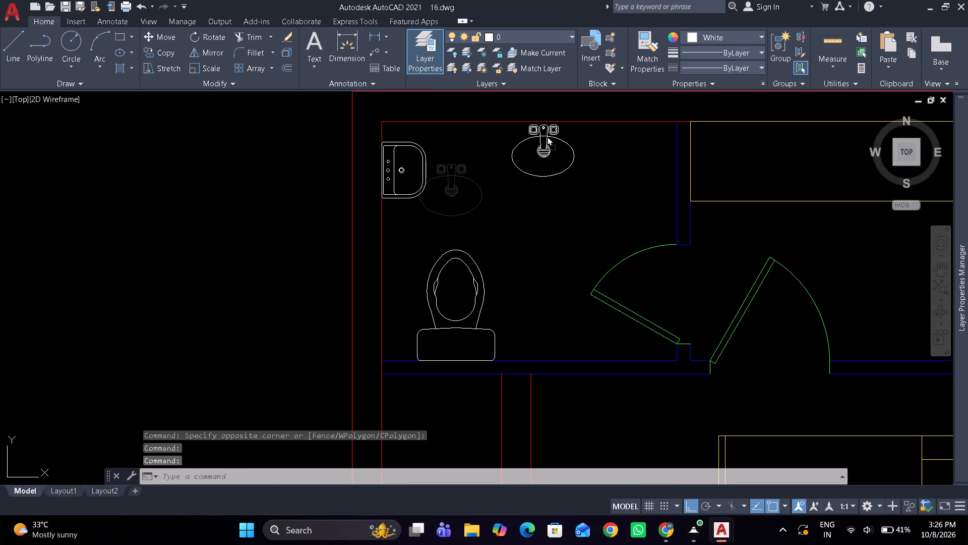
left_click_drag(547, 136, 551, 134)
Open the oval washbasin in the Block Editor and erase its oval bowl outline, keeping the tap, handles and drain.
left_click(541, 174)
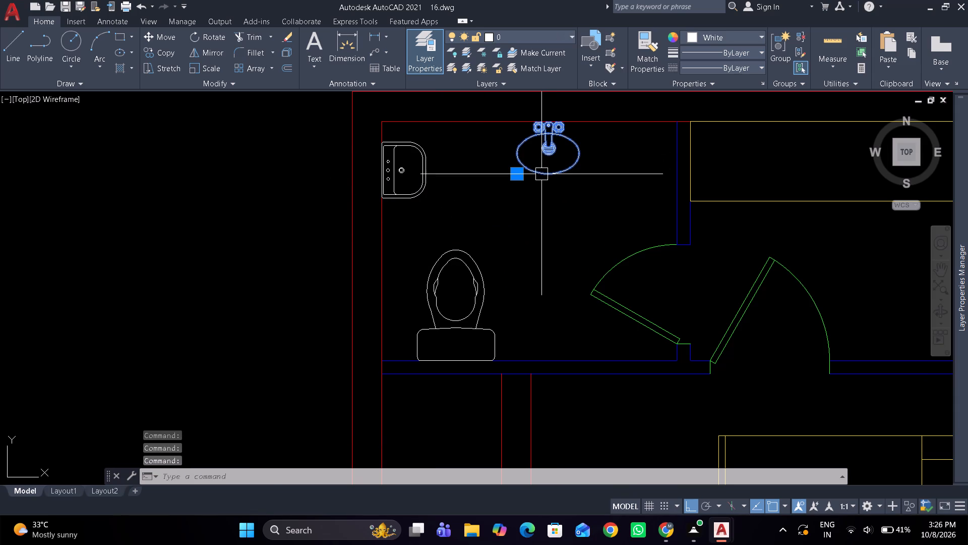
right_click(541, 174)
left_click(570, 191)
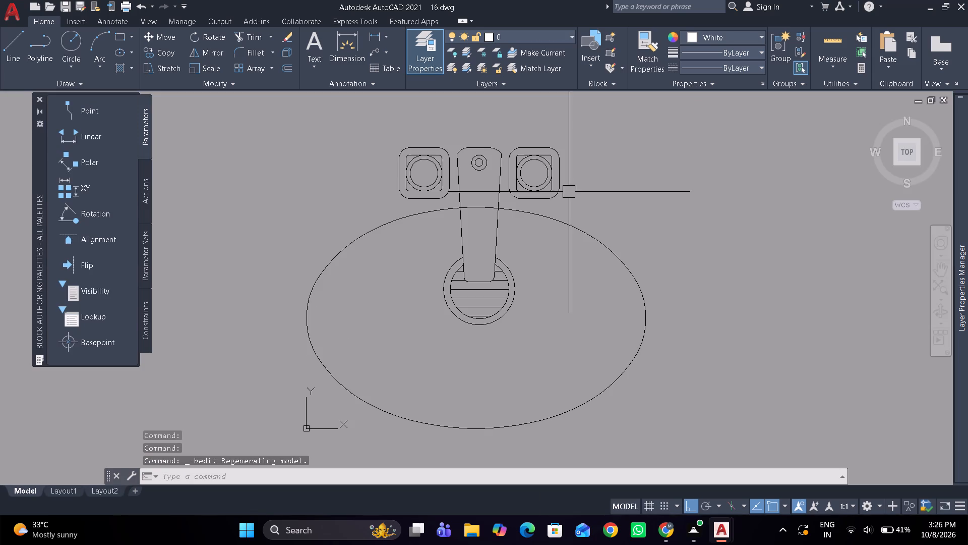
left_click(569, 230)
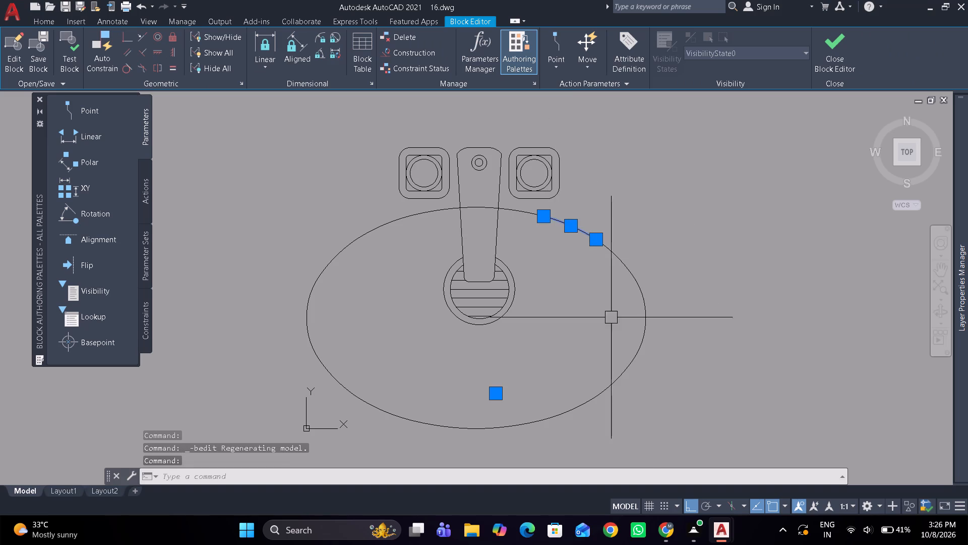
right_click(652, 365)
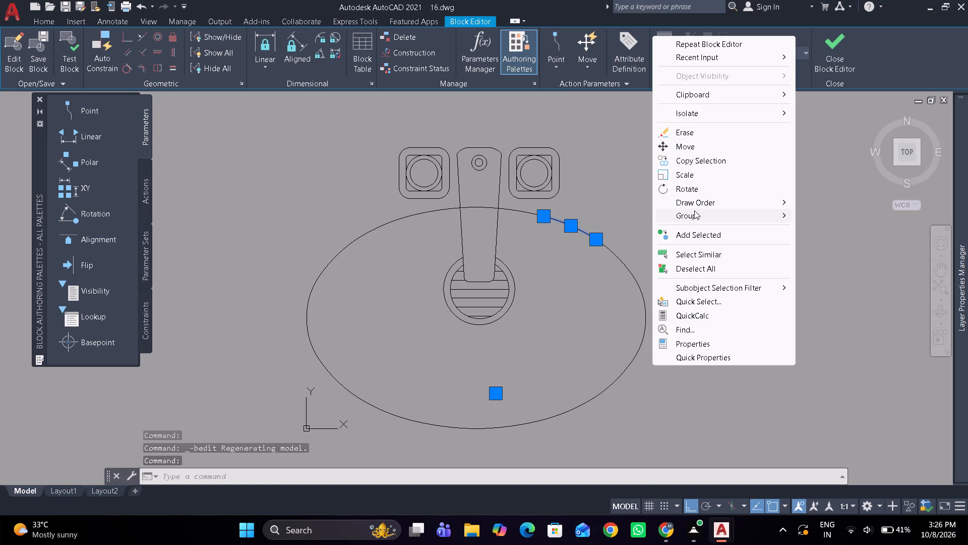
left_click(692, 252)
scroll(538, 169, "up", 1)
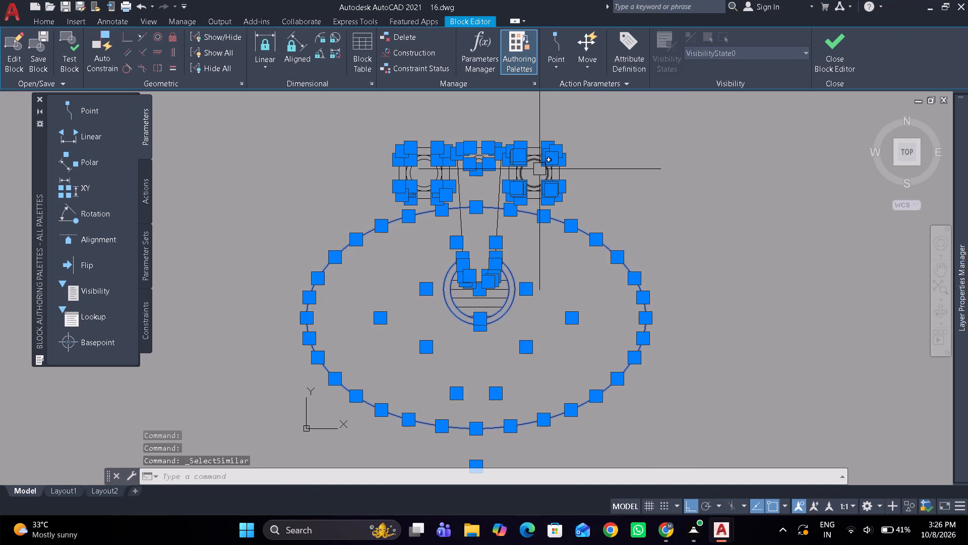
middle_click(596, 228)
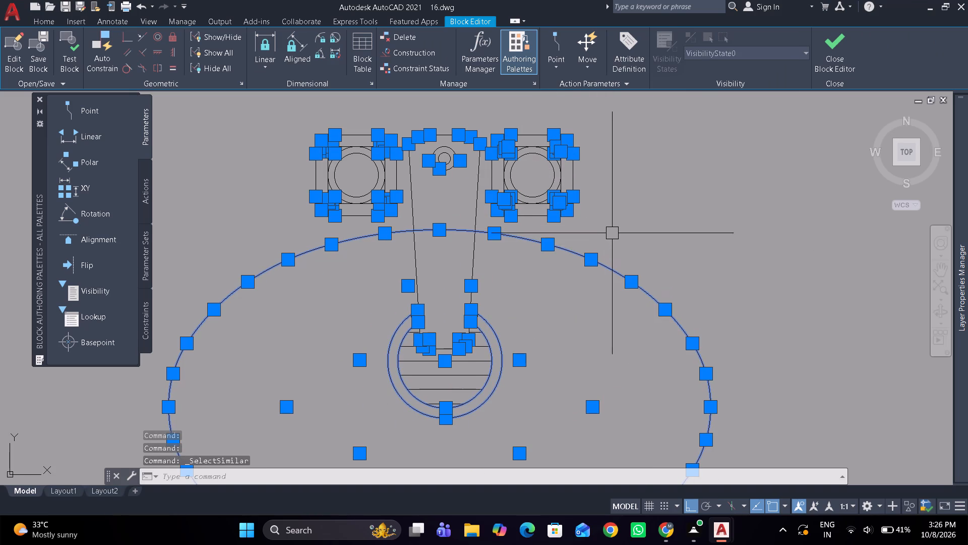
left_click(619, 226, "shift")
left_click(269, 115, "shift")
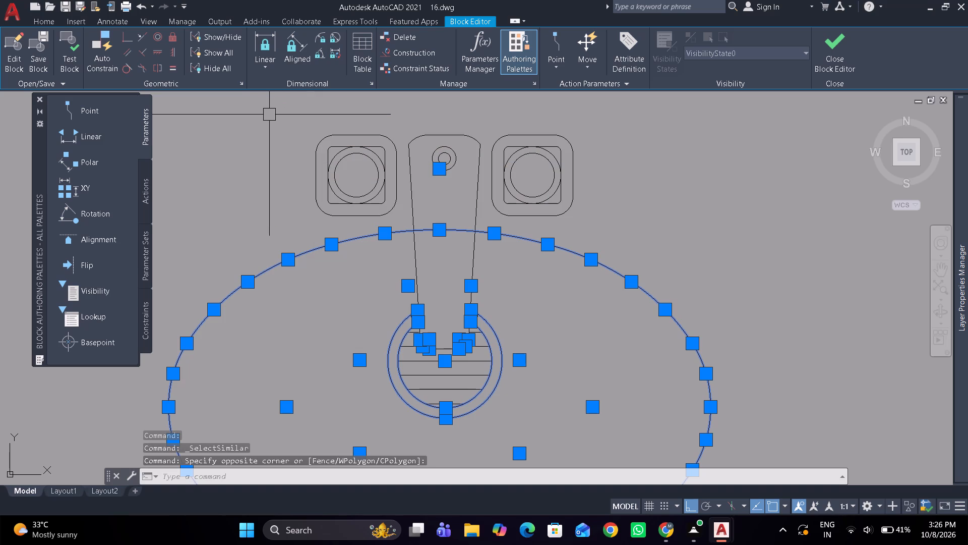
scroll(440, 298, "up", 2)
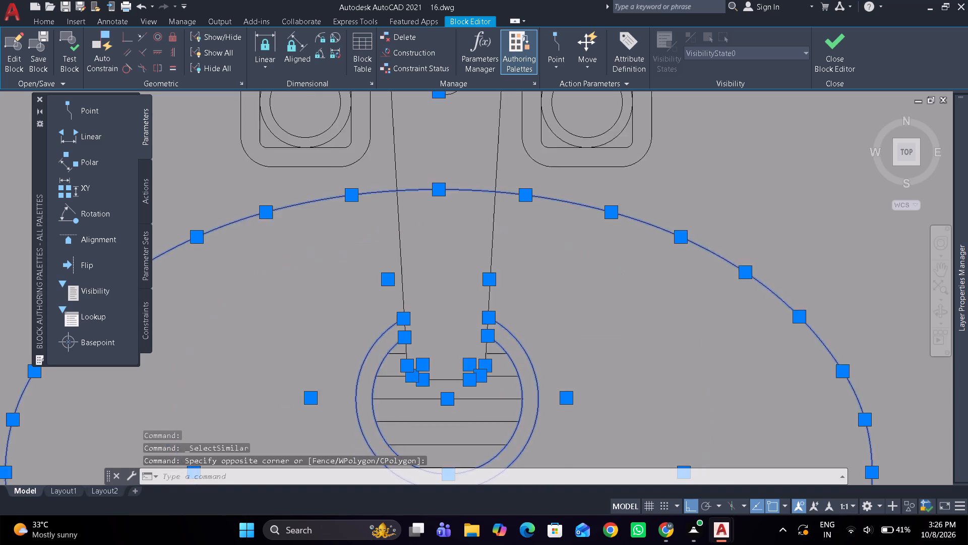
scroll(436, 266, "down", 2)
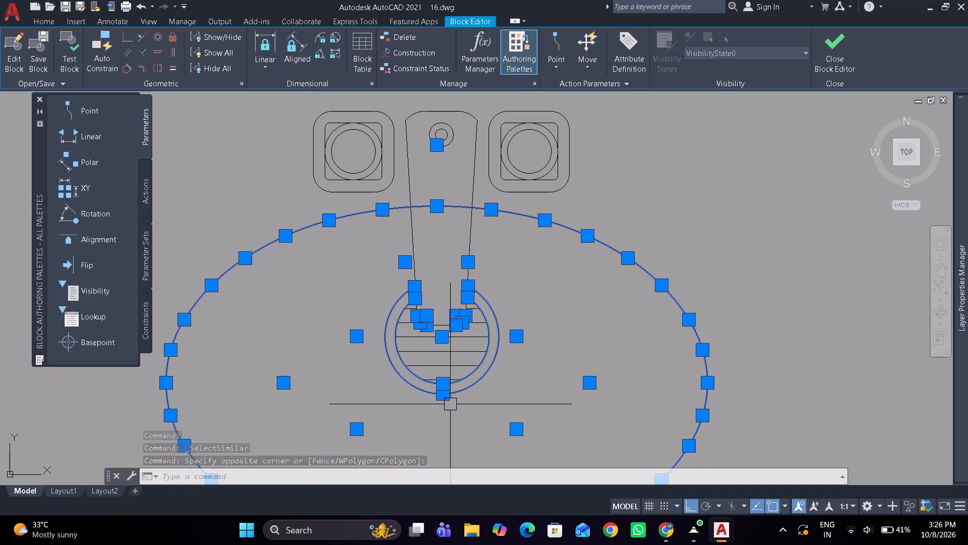
left_click_drag(503, 409, 496, 400, "shift")
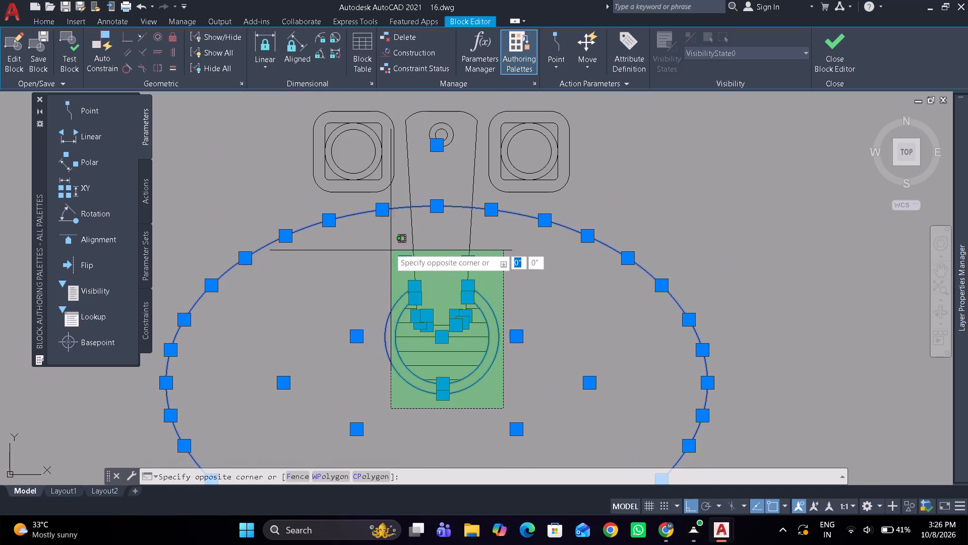
left_click(388, 245, "shift")
type("e")
key("space")
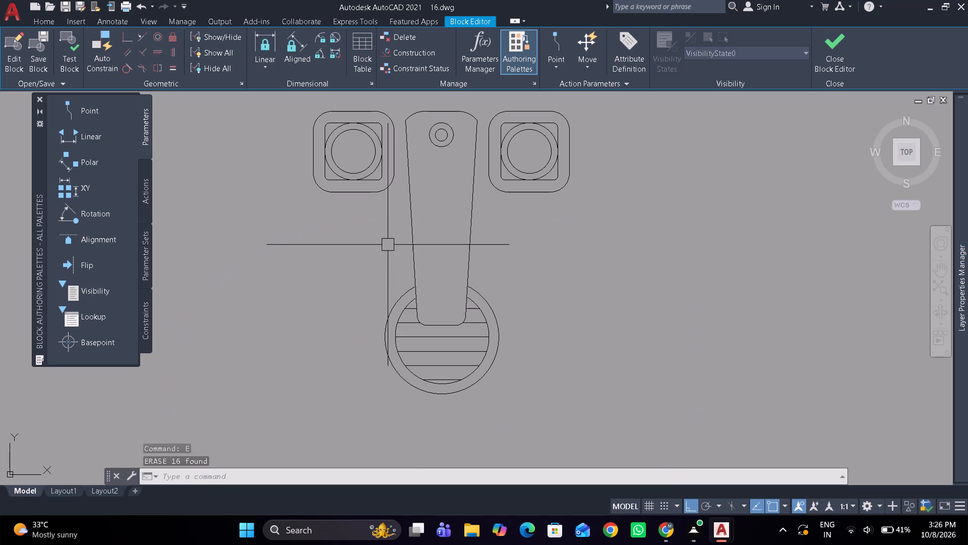
Erase the drain's two rings and all its hatch lines, leaving only the spout and the two square handles.
left_click_drag(509, 405, 470, 370)
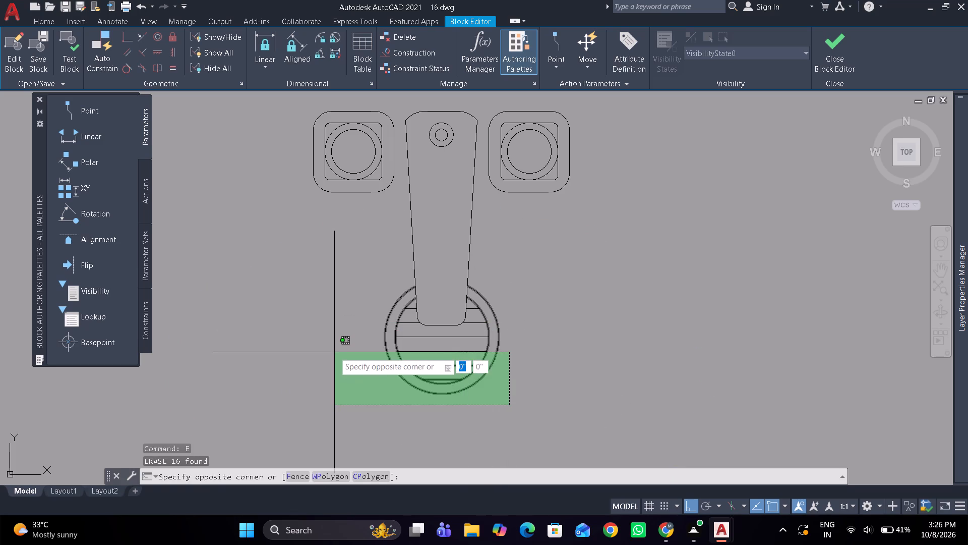
left_click(329, 338)
type("e")
key("space")
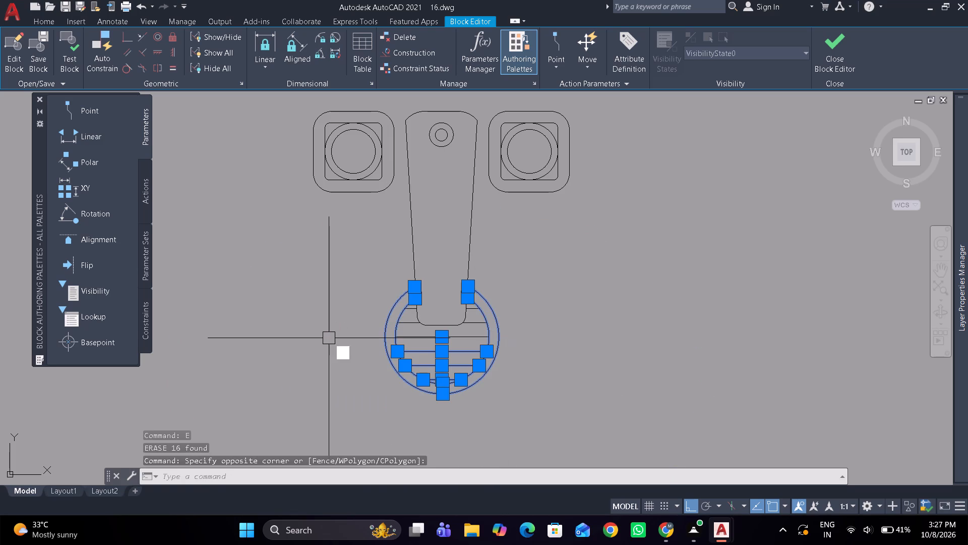
scroll(401, 352, "up", 2)
left_click_drag(422, 334, 404, 267)
left_click(396, 207)
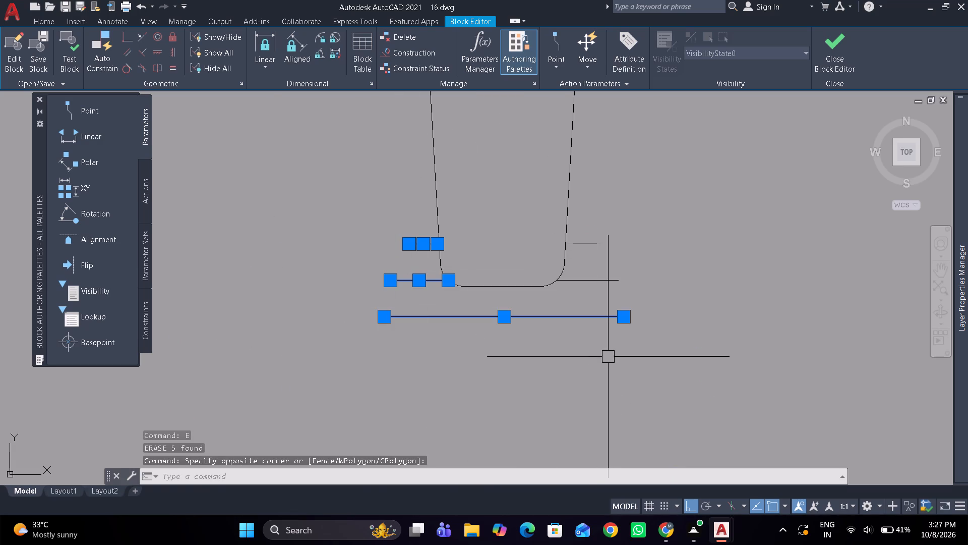
left_click_drag(616, 360, 613, 293)
left_click(590, 203)
key("space")
Close the Block Editor and save the changes to the washbasin block.
scroll(612, 214, "down", 4)
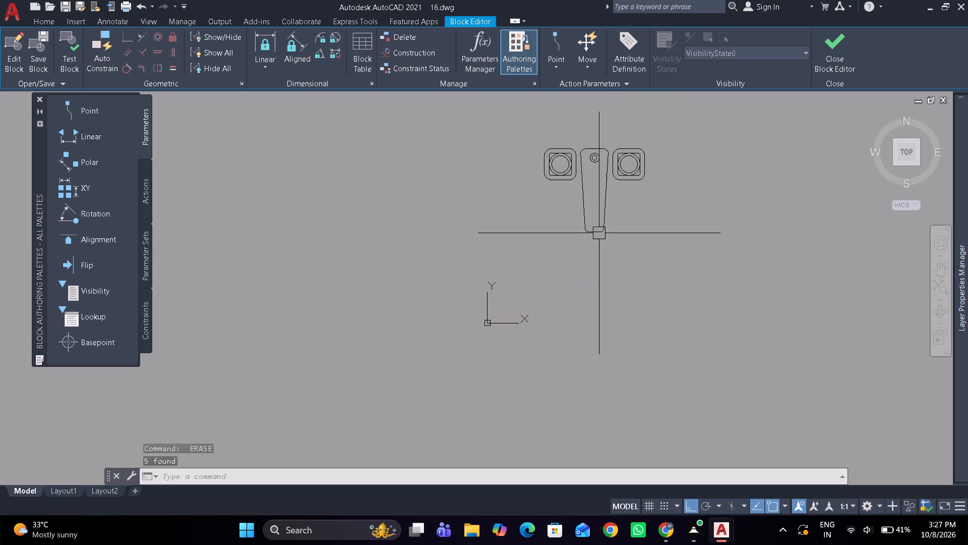
middle_click_drag(569, 259, 549, 279)
middle_click(549, 279)
middle_click(549, 279)
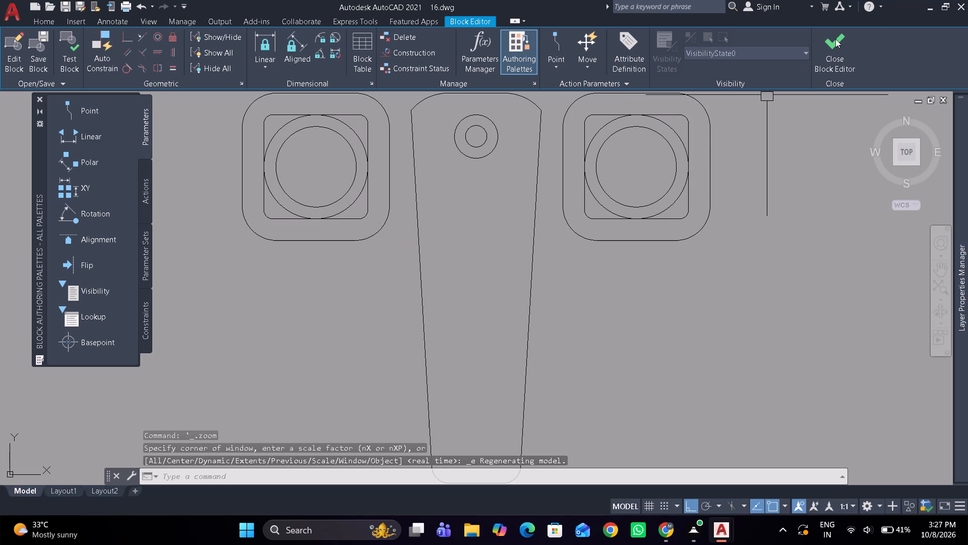
left_click(835, 39)
key("space")
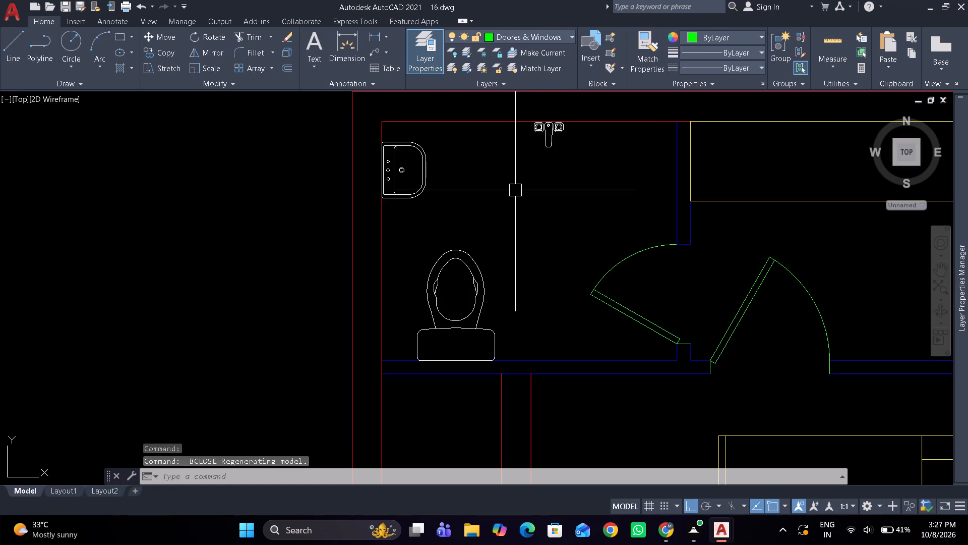
Copy the upper-left bathroom's toilet and washbasin into the lower bathroom, with the toilet tank against the midpoint of its bottom wall.
scroll(515, 194, "down", 1)
middle_click_drag(517, 200, 507, 190)
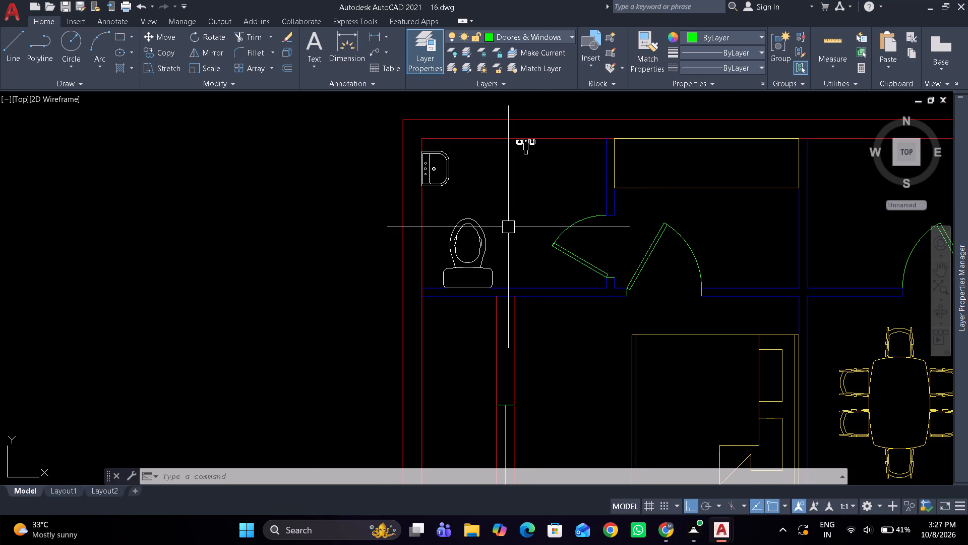
left_click(475, 265)
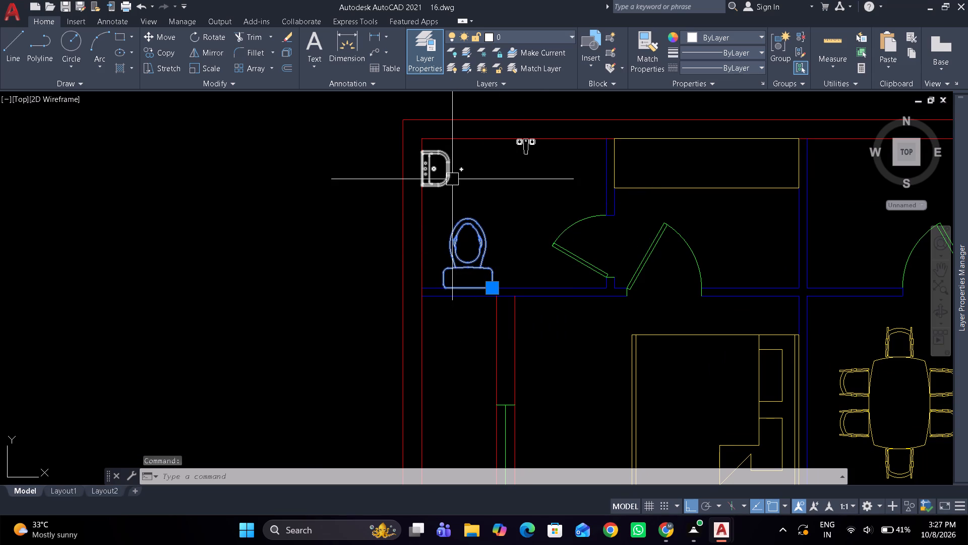
left_click(452, 178)
key("c")
key("o")
key("space")
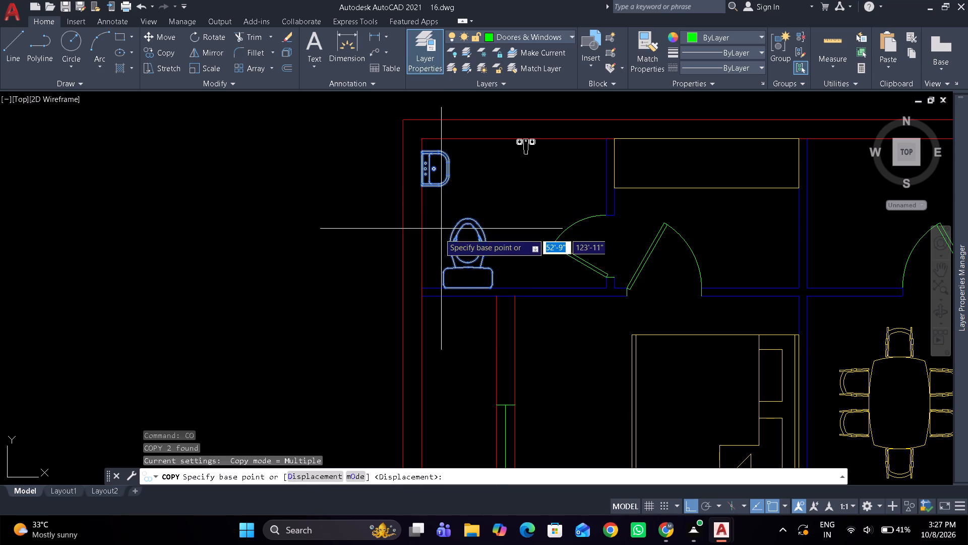
left_click(472, 292)
scroll(475, 320, "down", 1)
middle_click_drag(475, 320, 461, 210)
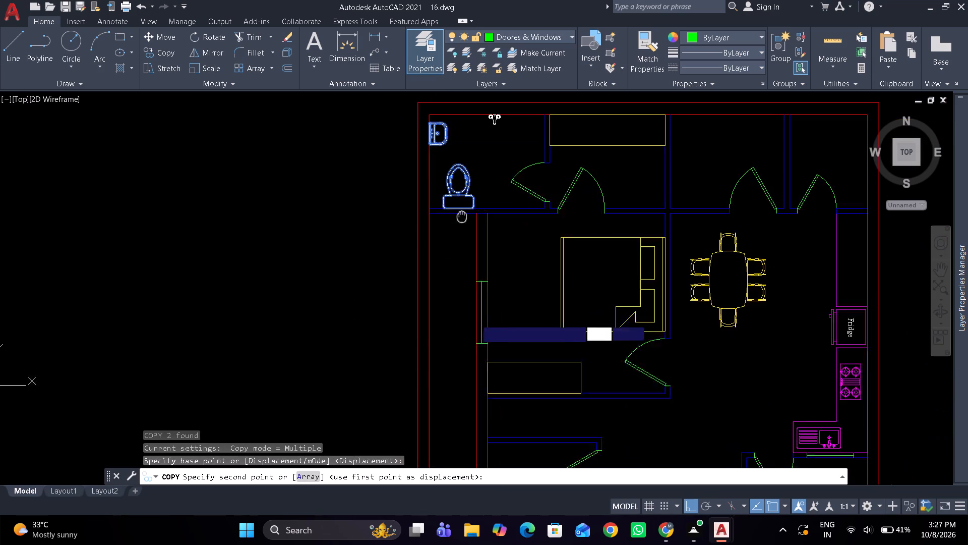
middle_click_drag(481, 329, 459, 210)
scroll(510, 389, "up", 2)
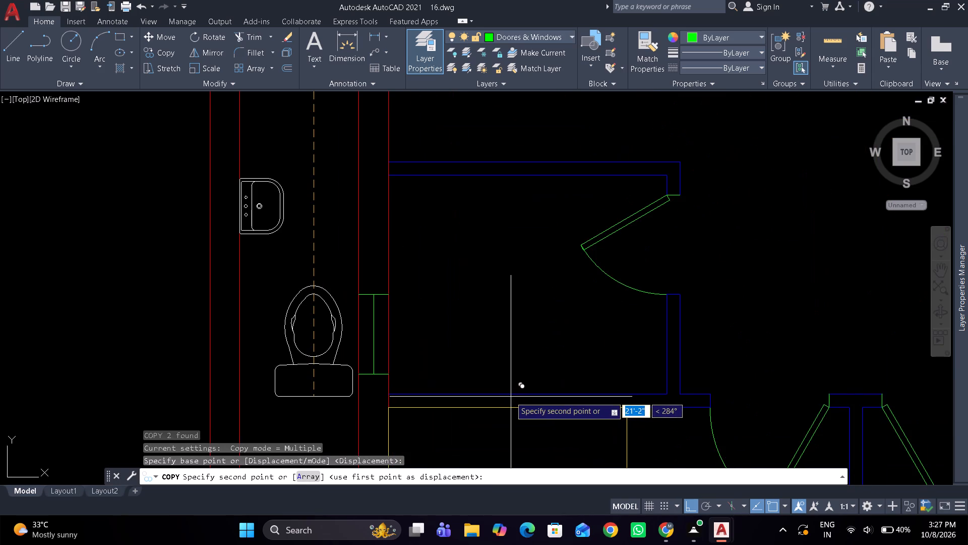
left_click(548, 389)
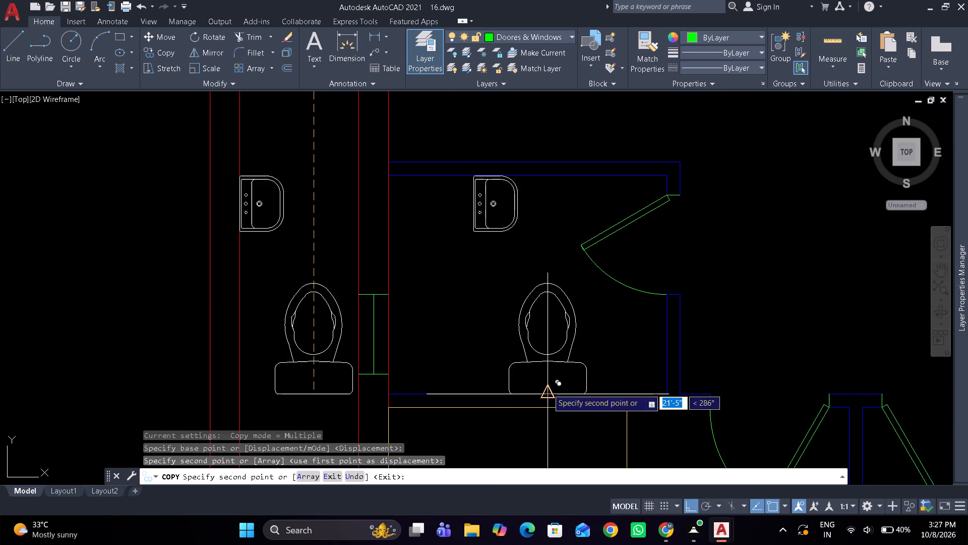
key("space")
left_click(492, 215)
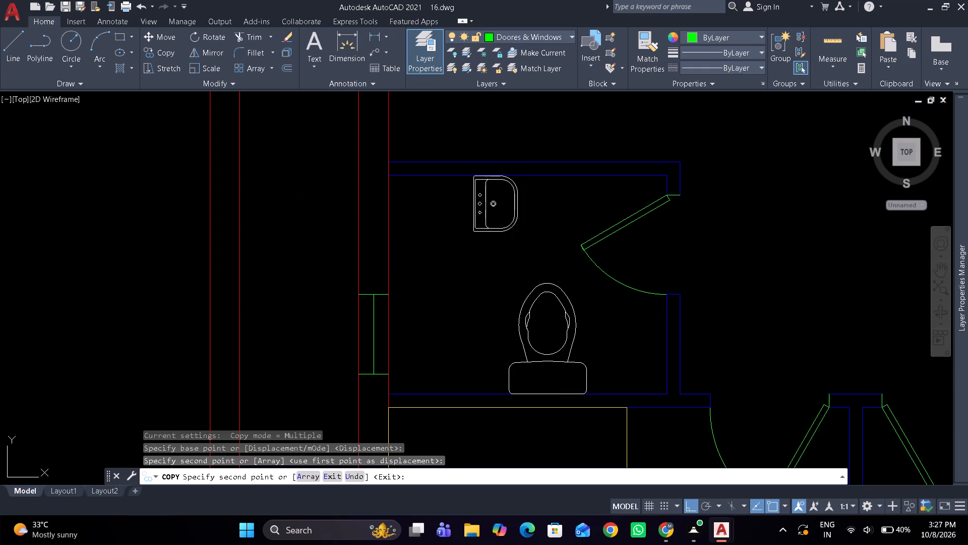
key("Escape")
key("Escape")
key("Escape")
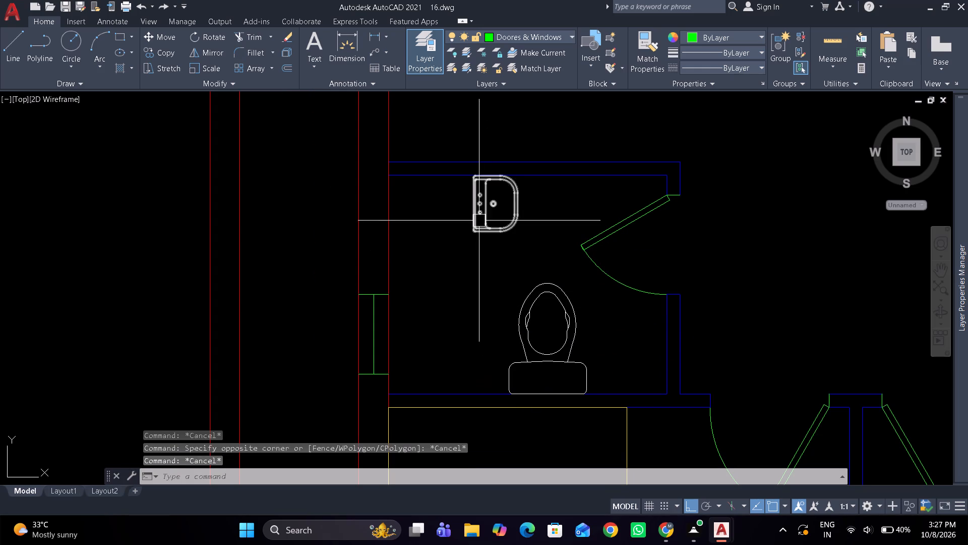
Move the copied washbasin so its tap side sits flush against the lower bathroom's outer wall, above the window.
left_click(478, 218)
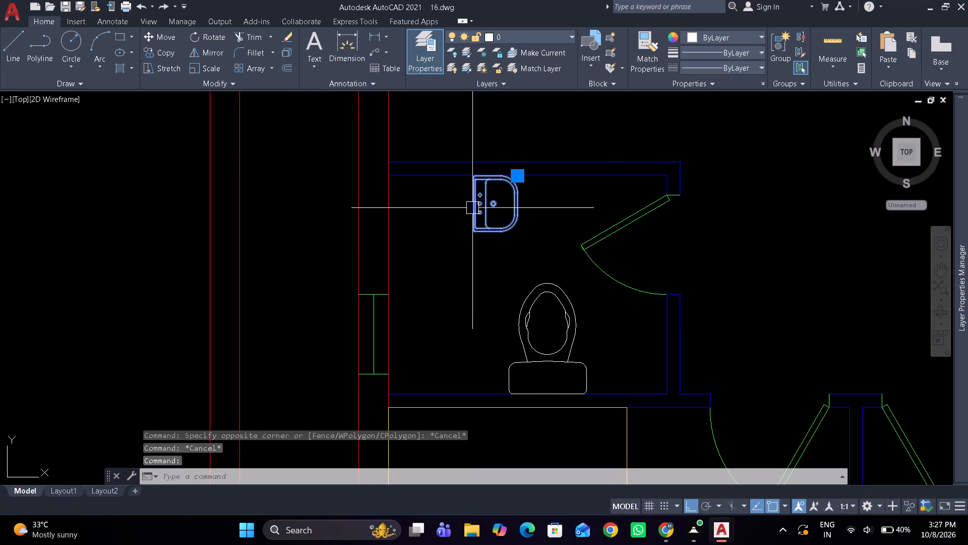
type("m")
key("space")
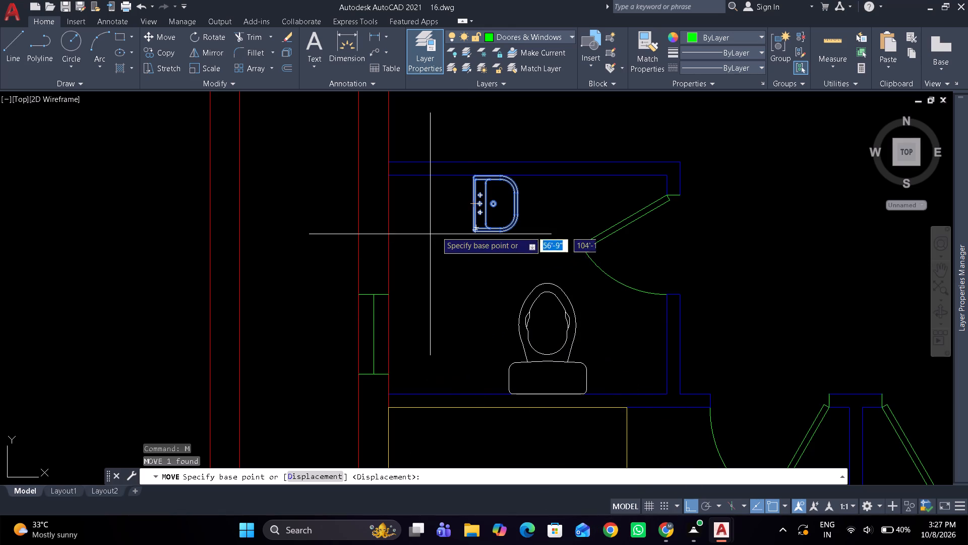
scroll(452, 222, "up", 3)
left_click(534, 153)
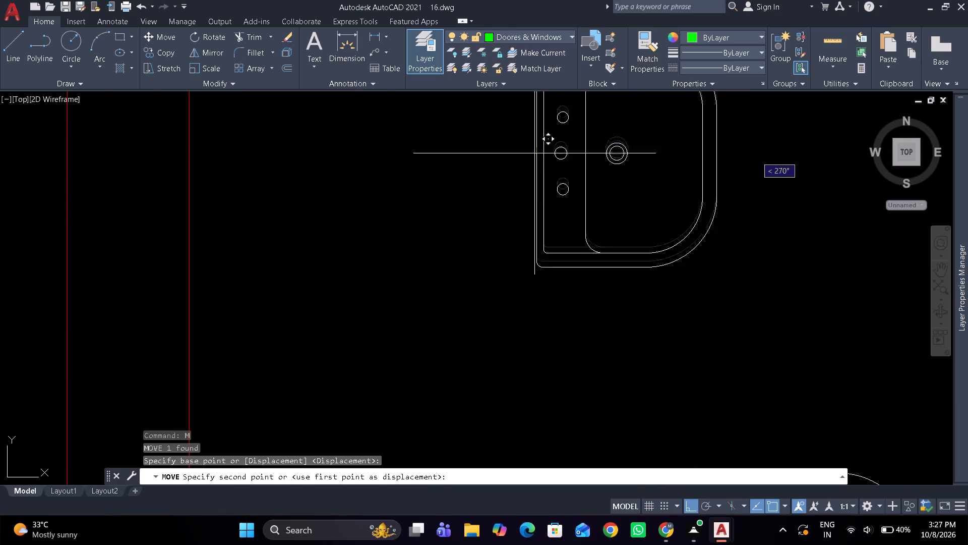
scroll(520, 163, "down", 2)
left_click(391, 187)
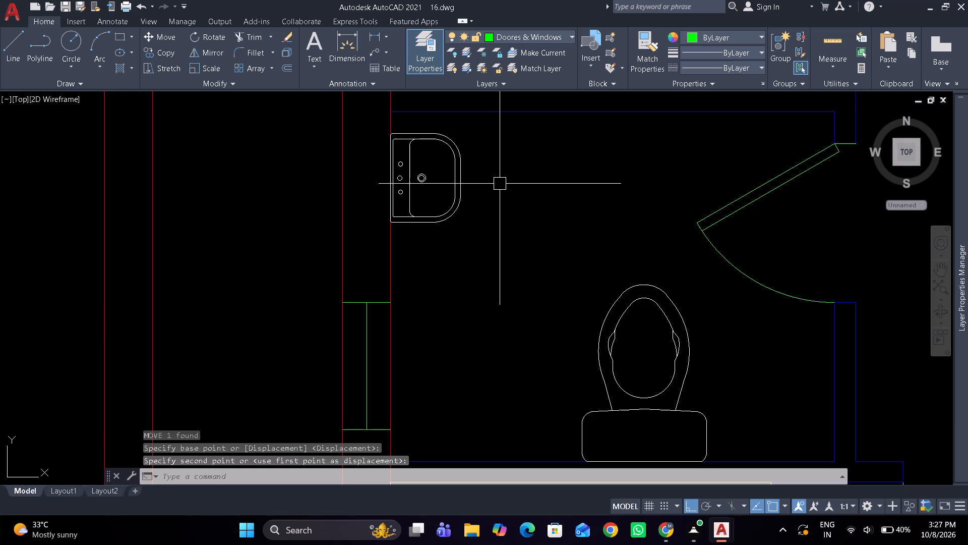
Nudge the copied washbasin slightly along the outer wall towards the lower bathroom's top wall.
left_click(454, 159)
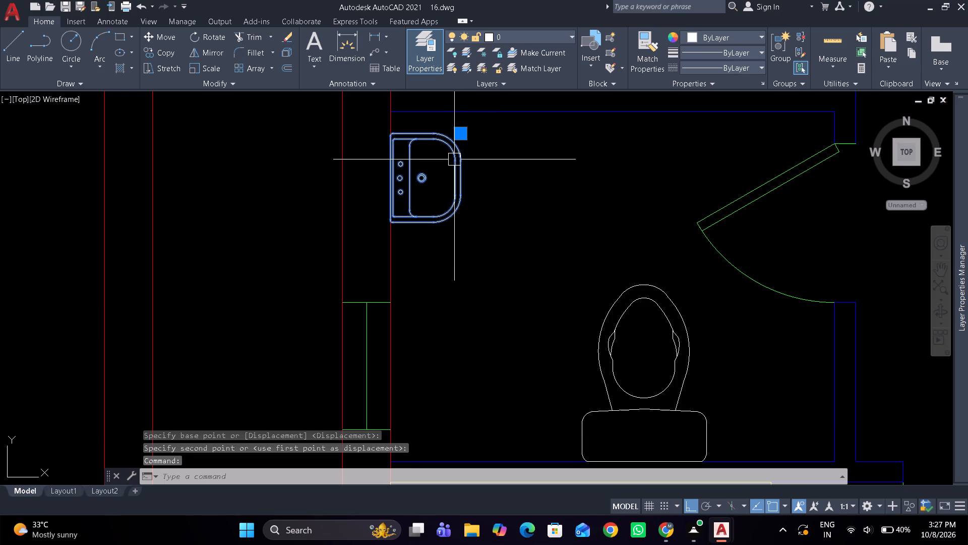
key("ctrl+Up")
key("ctrl+Up")
key("ctrl+Up")
key("ctrl+Up")
key("ctrl+Up")
key("ctrl+Up")
key("ctrl+Up")
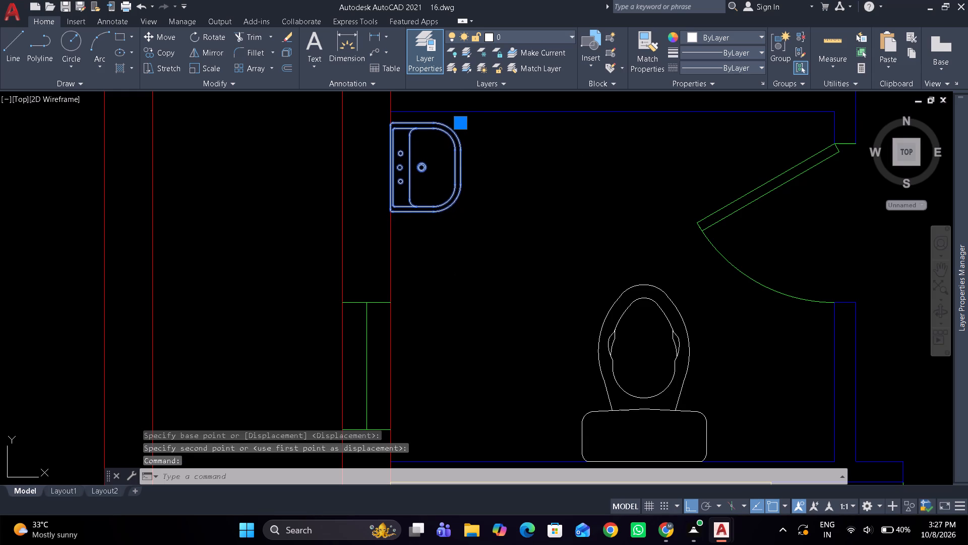
Nudge the copied washbasin further along the outer wall towards the lower bathroom's top wall.
key("ctrl+Up")
key("ctrl+Up")
key("ctrl+Up")
key("ctrl+Up")
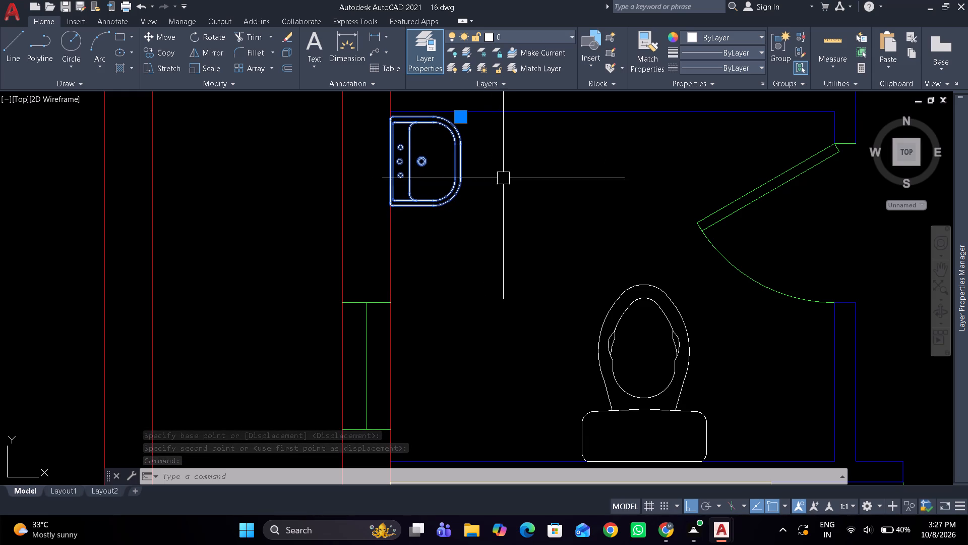
key("Escape")
Nudge the lower bathroom's toilet along the bottom wall towards the outer wall with the window.
left_click(615, 312)
key("ctrl+Left")
key("ctrl+Left")
key("ctrl+Left")
key("ctrl+Left")
key("ctrl+Left")
key("ctrl+Left")
key("ctrl+Left")
key("ctrl+Left")
key("ctrl+Left")
key("ctrl+Left")
key("ctrl+Left")
key("ctrl+Left")
key("ctrl+Left")
key("ctrl+Left")
key("ctrl+Left")
key("ctrl+Left")
key("ctrl+Left")
key("ctrl+Left")
key("ctrl+Left")
key("ctrl+Left")
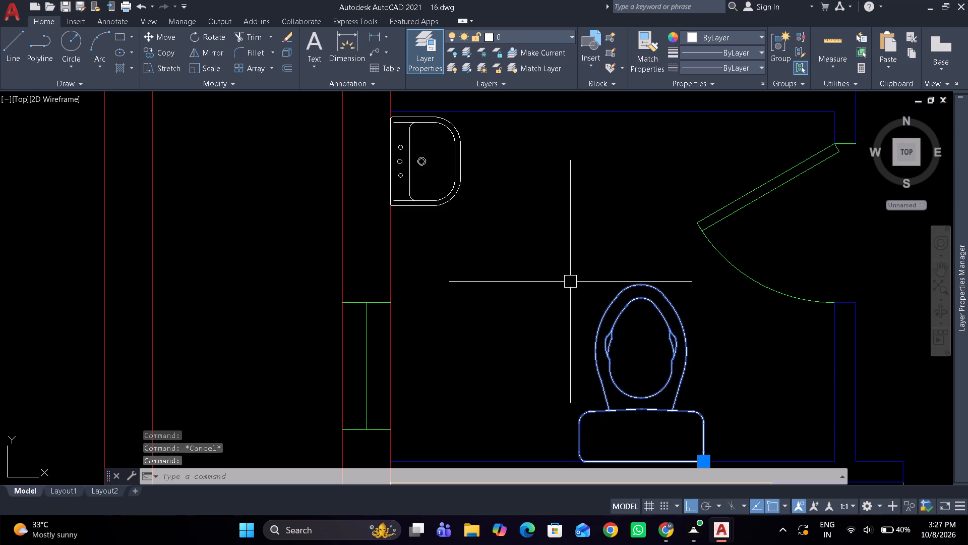
key("ctrl+Left")
key("ctrl+Left")
key("ctrl+Left")
key("ctrl+Left")
key("ctrl+Left")
key("ctrl+Left")
key("ctrl+Left")
key("ctrl+Left")
key("ctrl+Left")
key("ctrl+Left")
key("ctrl+Left")
key("ctrl+Left")
key("ctrl+Left")
key("ctrl+Left")
key("ctrl+Left")
key("ctrl+Left")
key("ctrl+Left")
key("ctrl+Left")
key("ctrl+Left")
key("ctrl+Left")
scroll(568, 266, "down", 1, "ctrl")
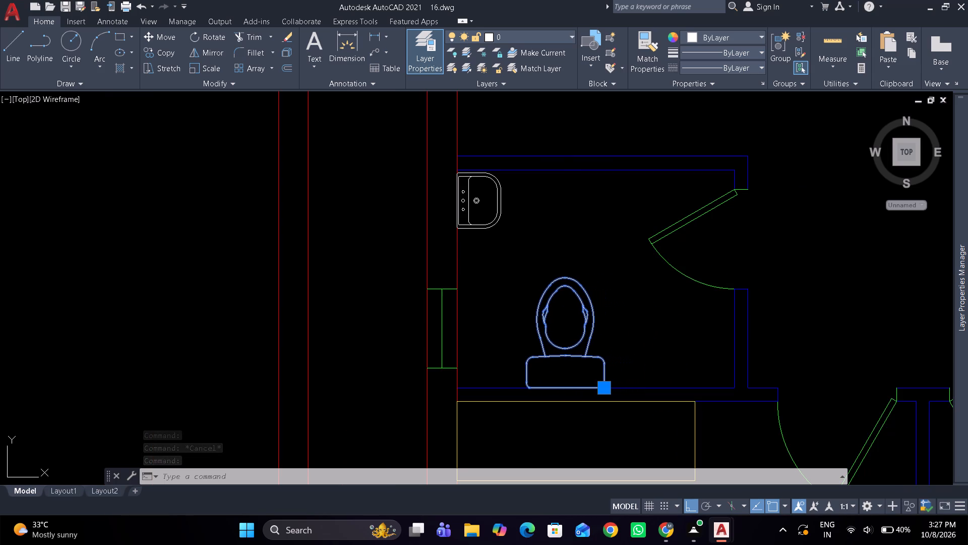
key("Escape")
Make a copy of the upper-left bathroom's wall tap rotated 180°, placed just below the original.
scroll(573, 241, "down", 3)
middle_click_drag(573, 238, 576, 293)
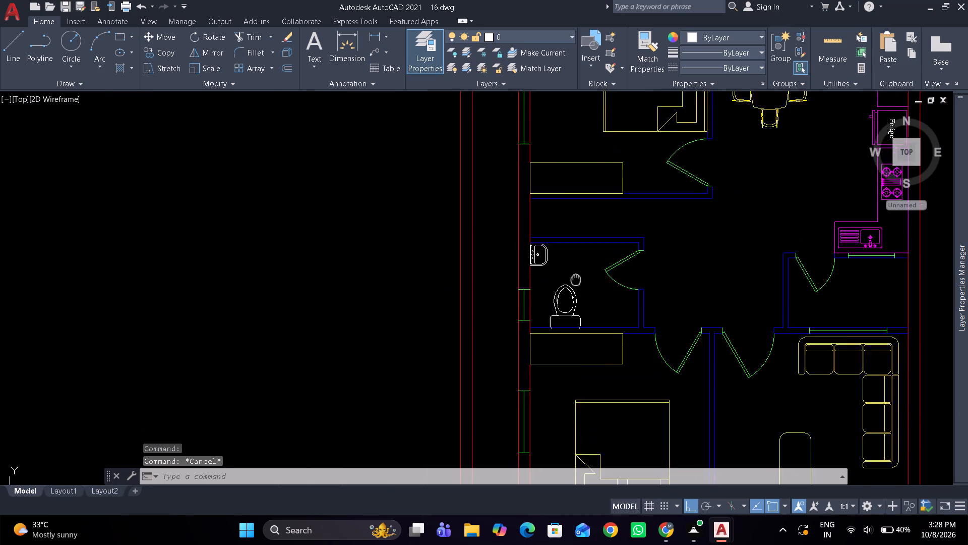
middle_click_drag(576, 293, 560, 414)
scroll(563, 406, "down", 1)
scroll(529, 194, "up", 3)
left_click(546, 196)
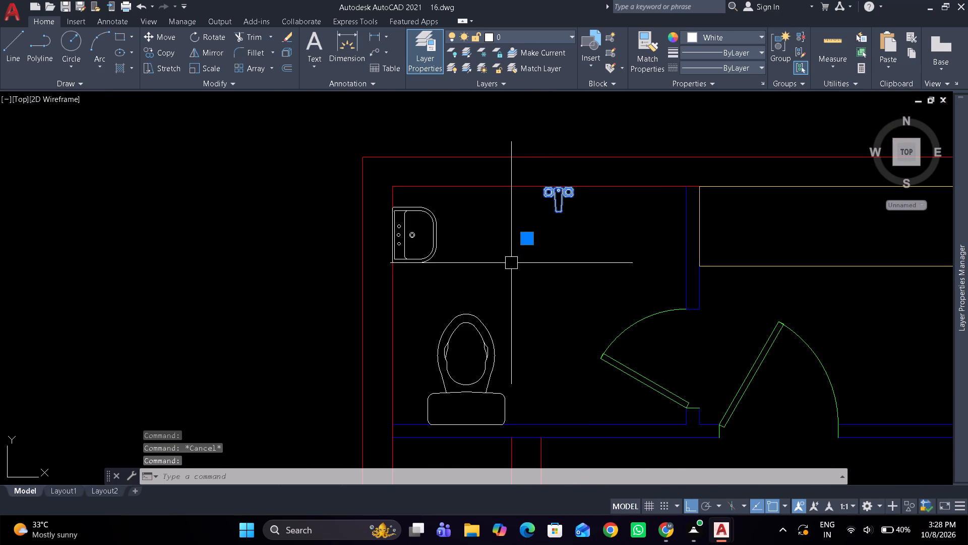
type("ro")
key("space")
left_click_drag(560, 224, 556, 237)
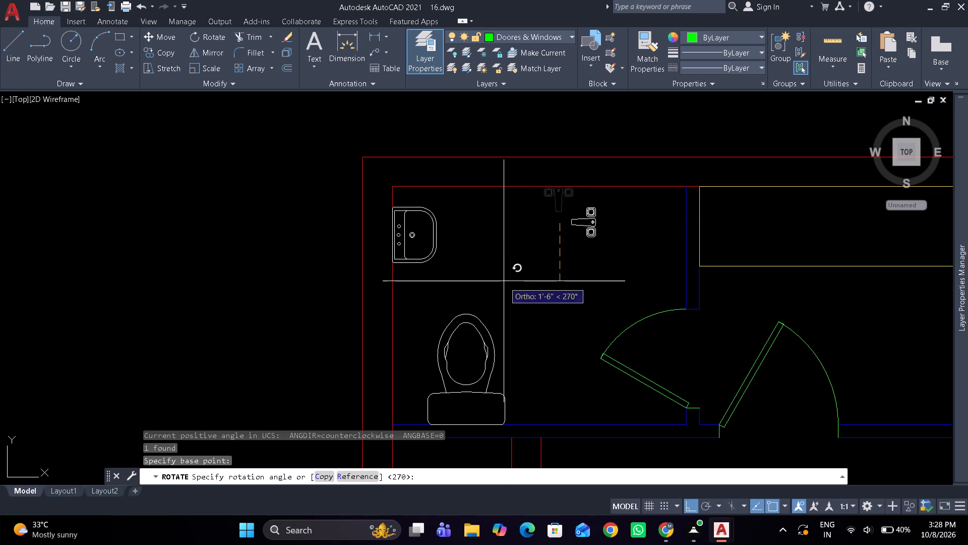
type("c")
key("space")
left_click(493, 230)
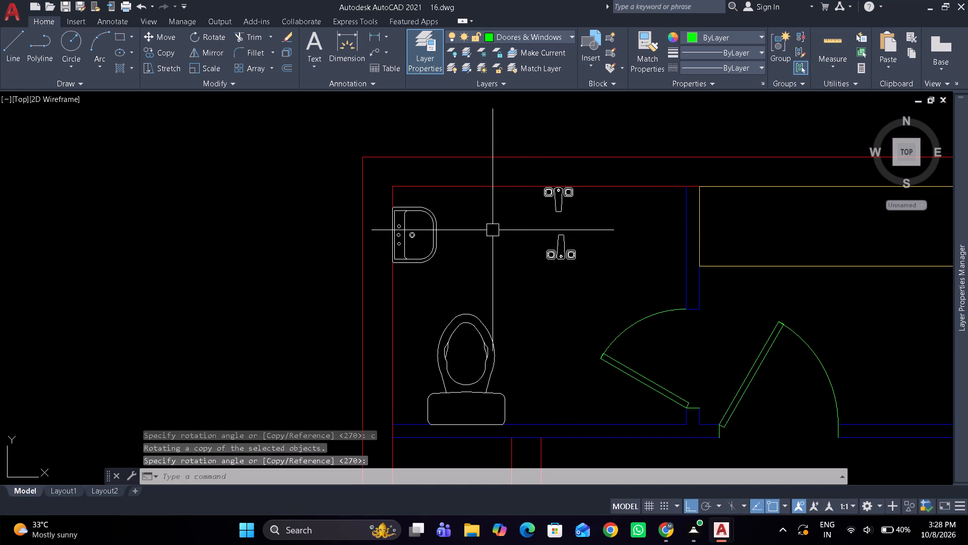
Move the rotated tap copy by its back midpoint onto the lower bathroom's bottom wall, between the toilet and the door-side wall.
left_click(566, 251)
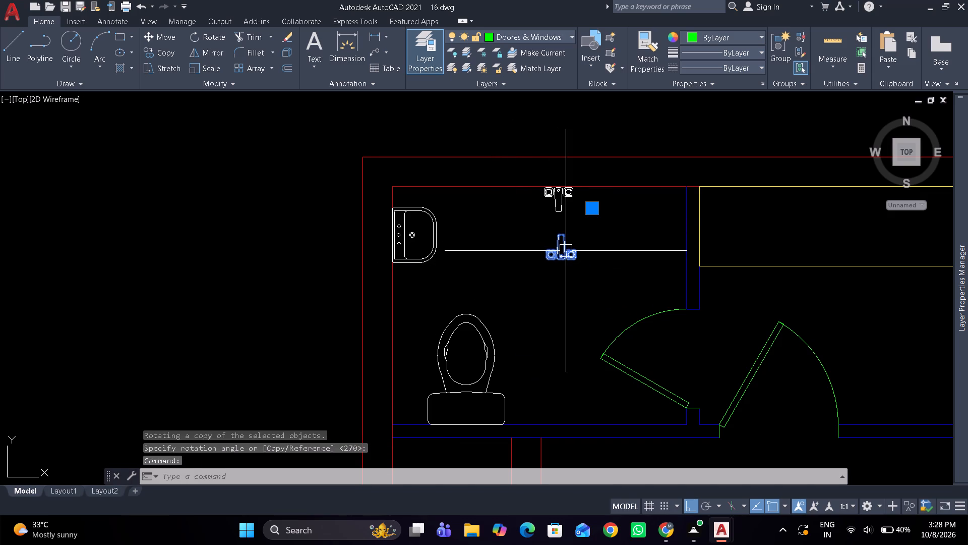
key("m")
key("space")
scroll(570, 268, "up", 5)
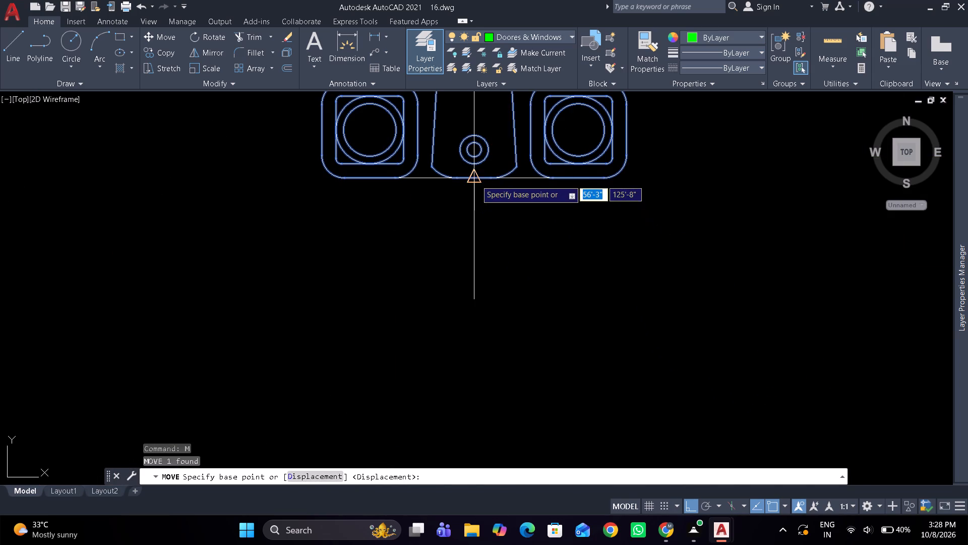
left_click(476, 180)
scroll(476, 180, "down", 11)
scroll(496, 249, "down", 2)
middle_click_drag(521, 331, 478, 226)
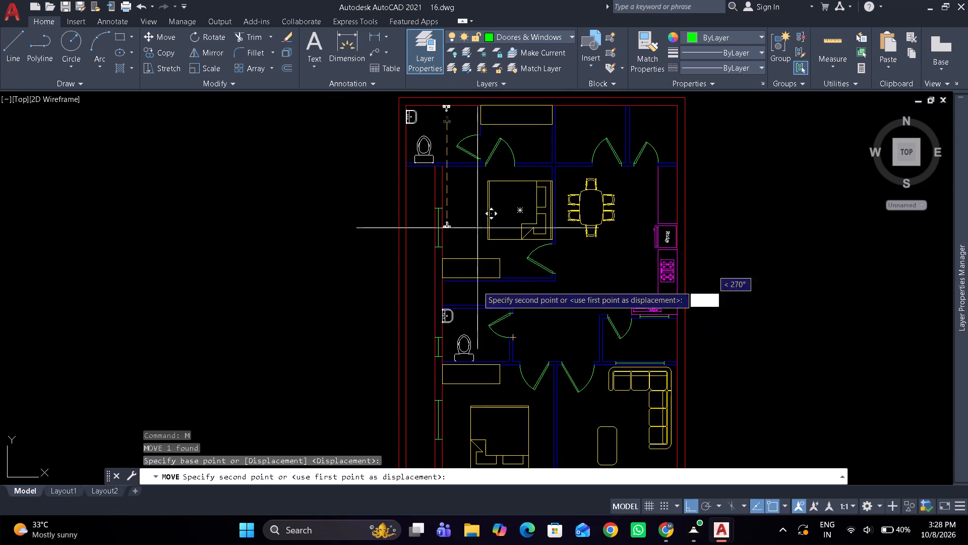
scroll(478, 353, "up", 4)
left_click(558, 401)
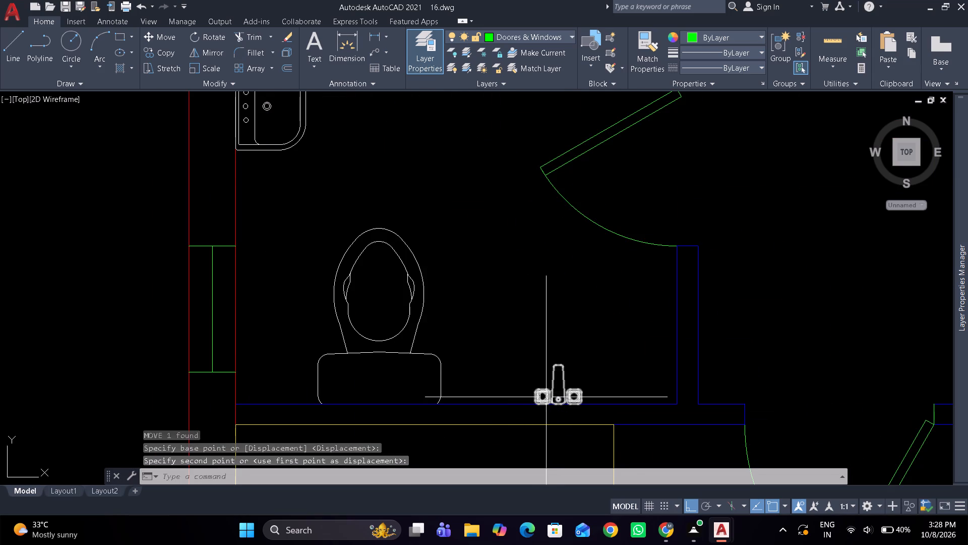
Nudge the lower bathroom's toilet and wall tap together along the bottom wall towards the outer wall.
left_click(540, 394)
left_click(433, 350)
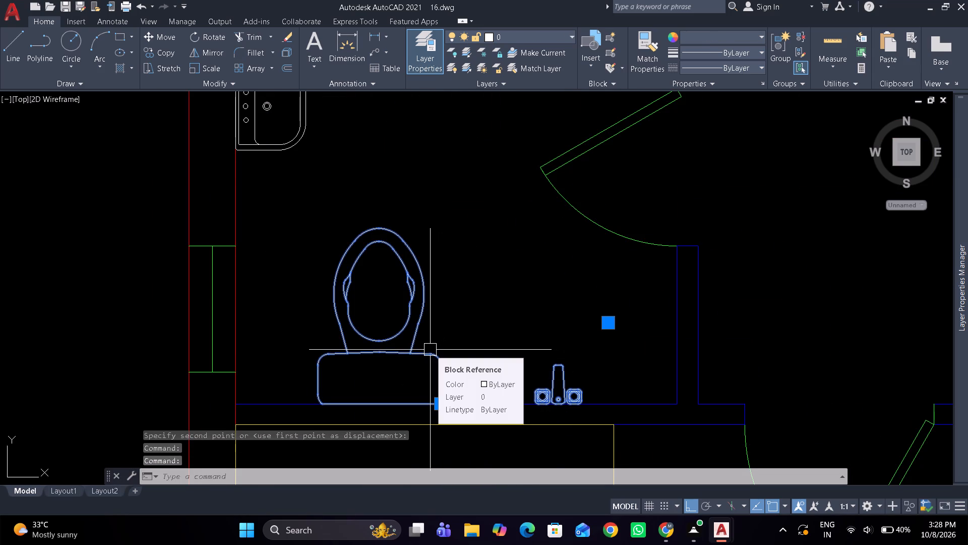
key("ctrl+Left")
key("ctrl+Left")
key("ctrl+Left")
key("ctrl+Left")
key("ctrl+Left")
key("ctrl+Left")
key("ctrl+Left")
key("ctrl+Left")
key("ctrl+Left")
key("ctrl+Left")
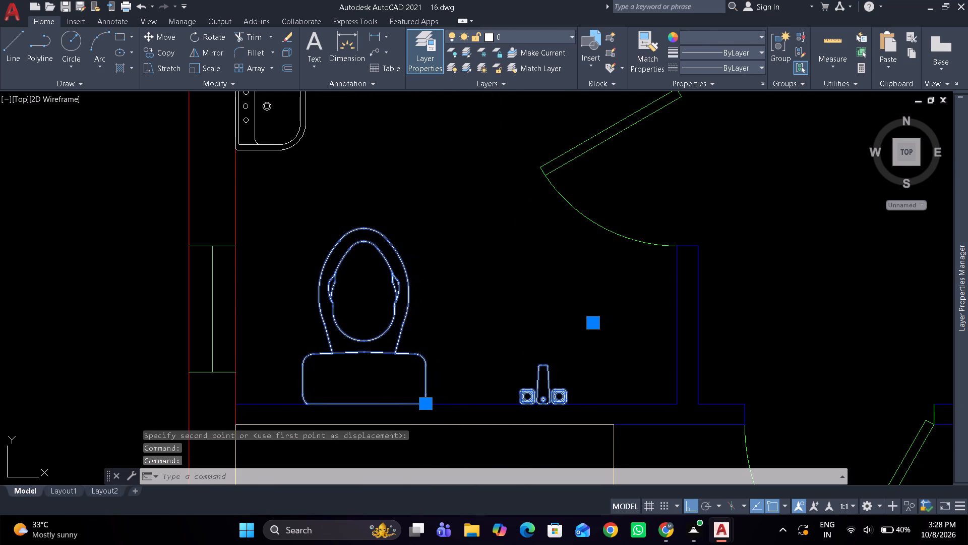
key("ctrl+Left")
key("ctrl+Left")
key("ctrl+Left")
key("ctrl+Left")
key("ctrl+Left")
key("ctrl+Left")
key("ctrl+Left")
key("ctrl+Left")
key("ctrl+Left")
key("ctrl+Left")
key("ctrl+Left")
key("ctrl+Left")
key("ctrl+Left")
key("ctrl+Left")
key("ctrl+Left")
key("ctrl+Left")
key("ctrl+Left")
key("ctrl+Left")
key("ctrl+Left")
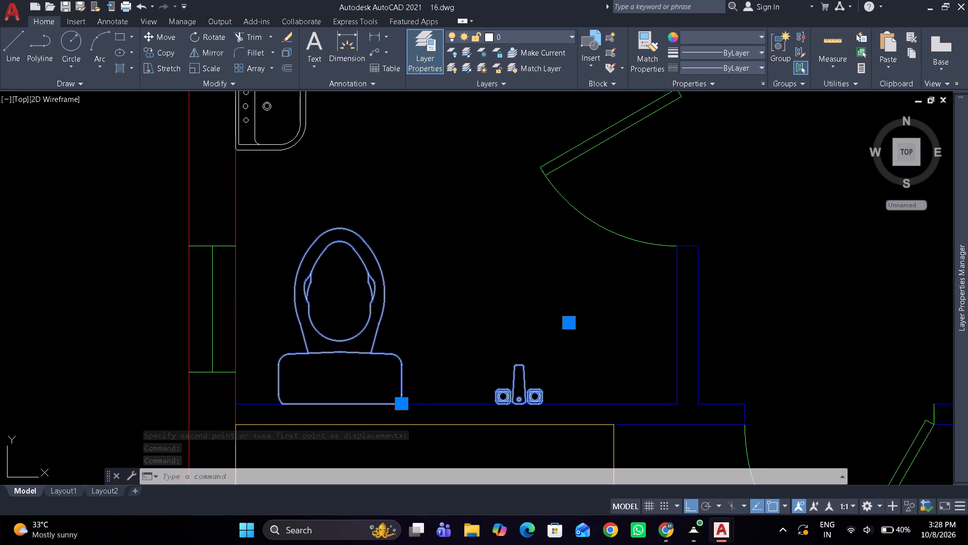
key("ctrl+Left")
key("ctrl+Left")
key("Escape")
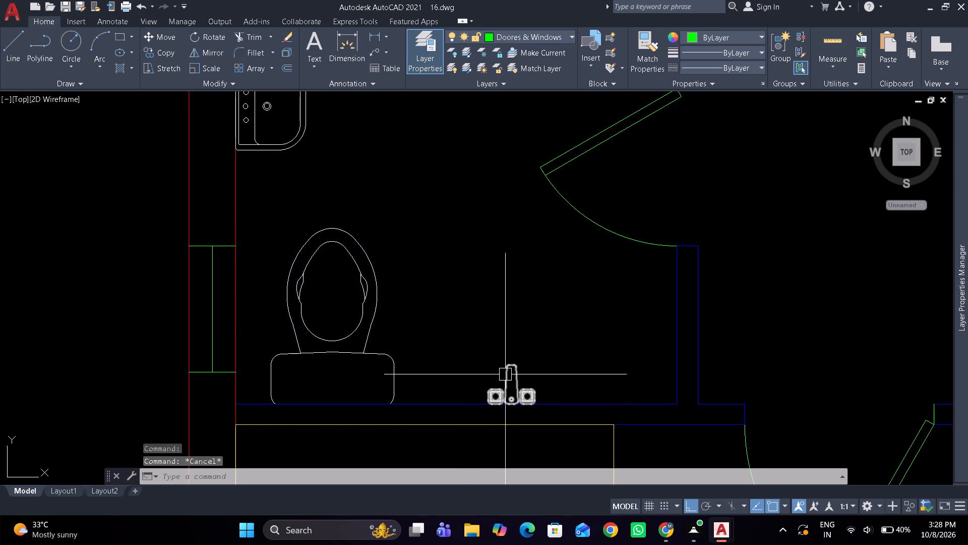
Nudge only the lower bathroom's wall tap along the bottom wall towards the door-side wall, away from the toilet.
left_click(505, 374)
key("ctrl+Right")
key("ctrl+Right")
key("ctrl+Right")
key("ctrl+Right")
key("ctrl+Right")
key("ctrl+Right")
key("ctrl+Right")
key("ctrl+Right")
key("ctrl+Right")
key("ctrl+Right")
key("ctrl+Right")
key("ctrl+Right")
key("ctrl+Right")
key("ctrl+Right")
key("ctrl+Right")
key("ctrl+Right")
key("ctrl+Right")
key("ctrl+Right")
key("ctrl+Right")
key("ctrl+Right")
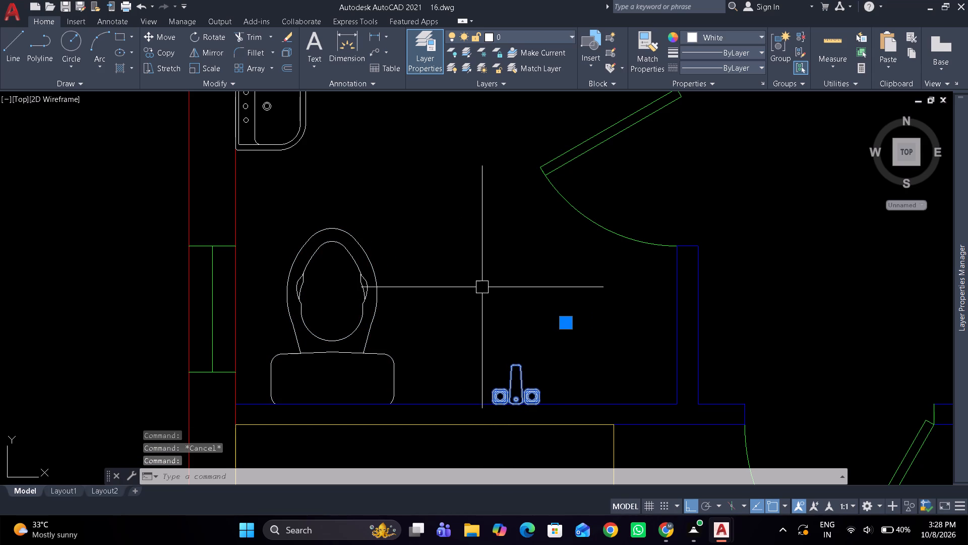
key("Escape")
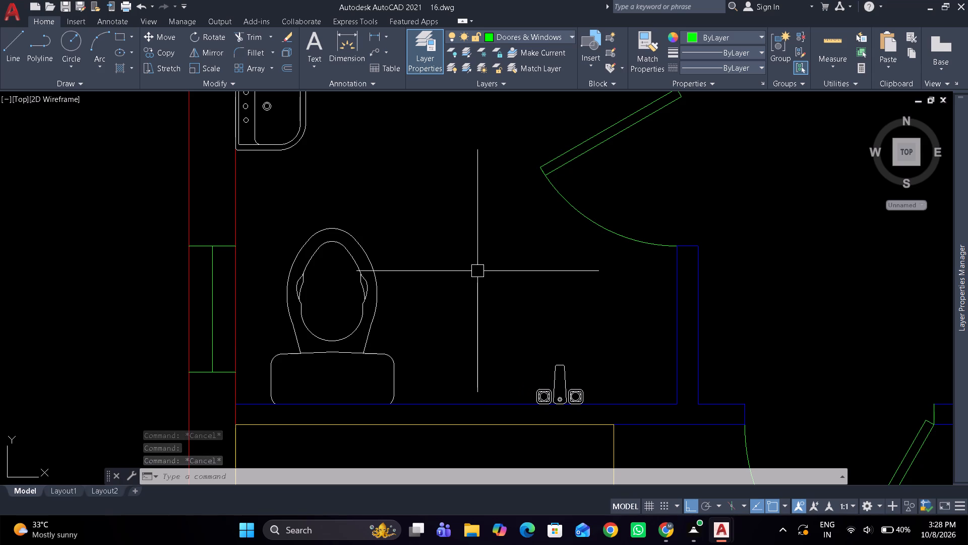
Move the Dressing room label from below the plan into the lower bedroom, between the wardrobe and the bed.
scroll(477, 271, "down", 2)
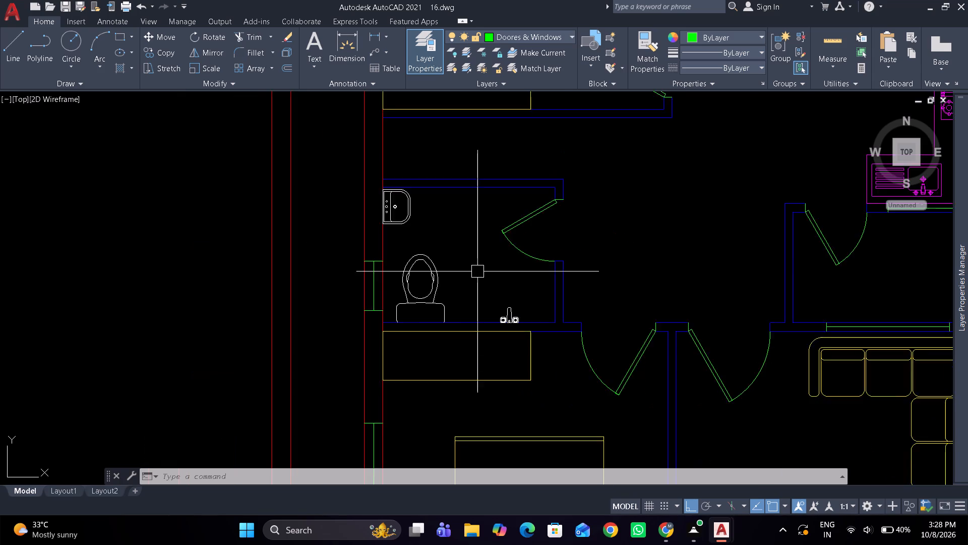
scroll(477, 271, "down", 3)
scroll(502, 386, "up", 2)
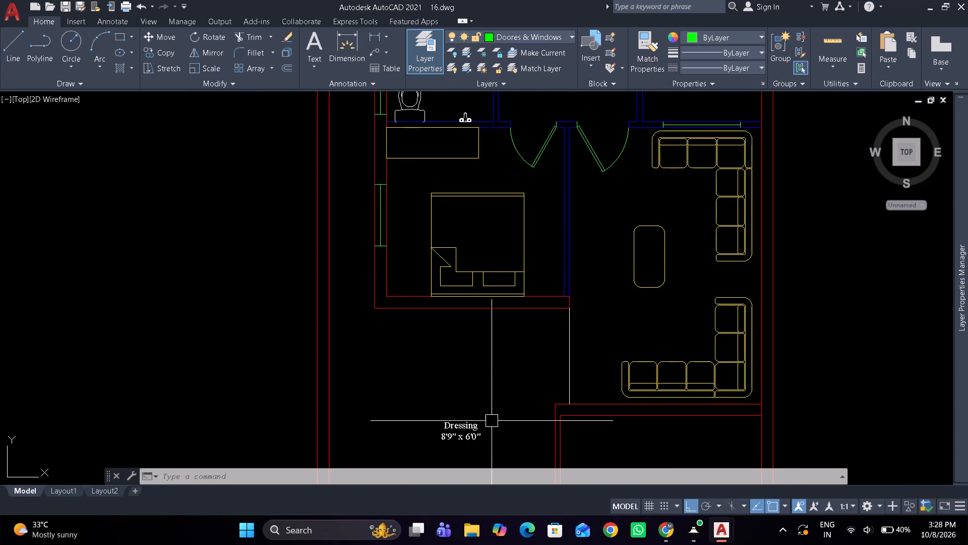
left_click(478, 431)
left_click_drag(456, 424, 465, 281)
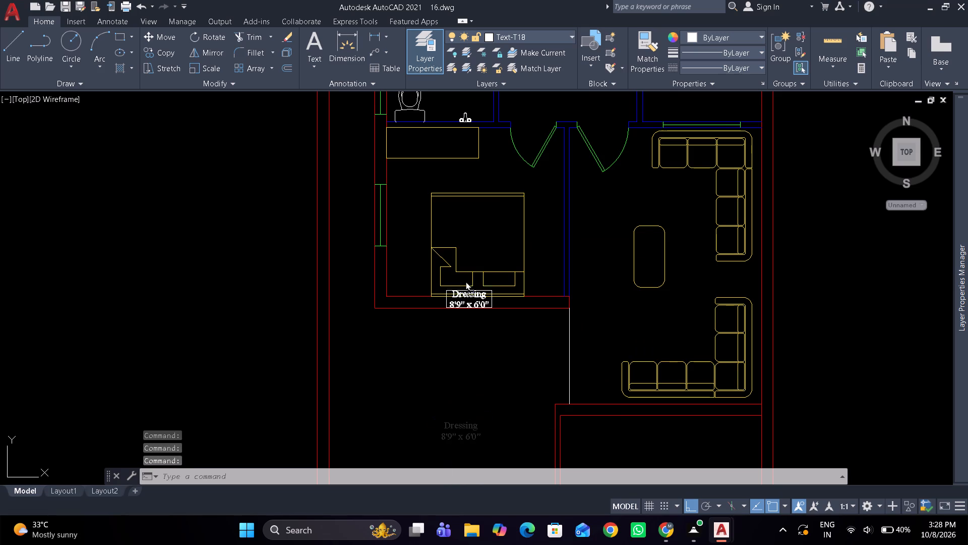
left_click_drag(465, 281, 472, 170)
Open the moved Dressing label for editing and centre-align all of its text.
scroll(472, 170, "up", 2)
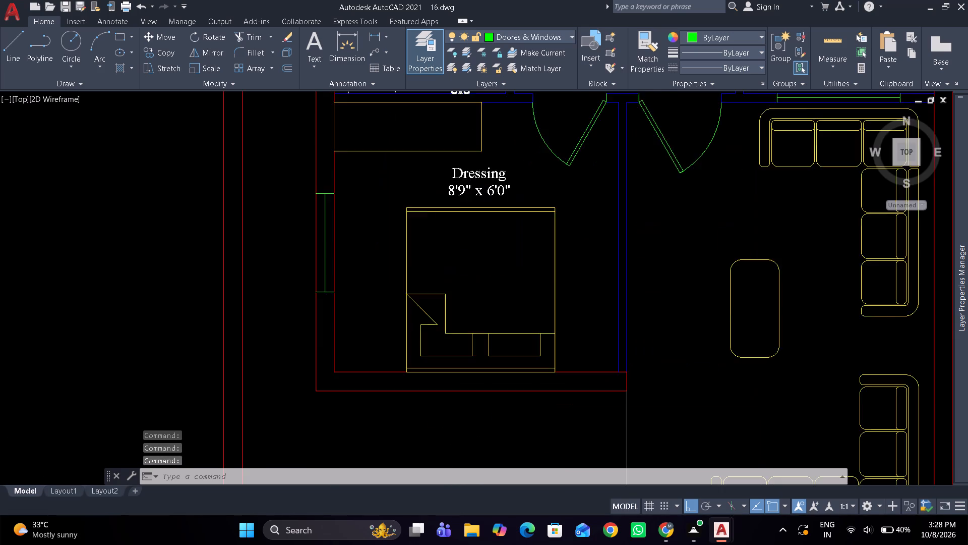
scroll(472, 170, "up", 1)
double_click(471, 173)
key("ctrl+a")
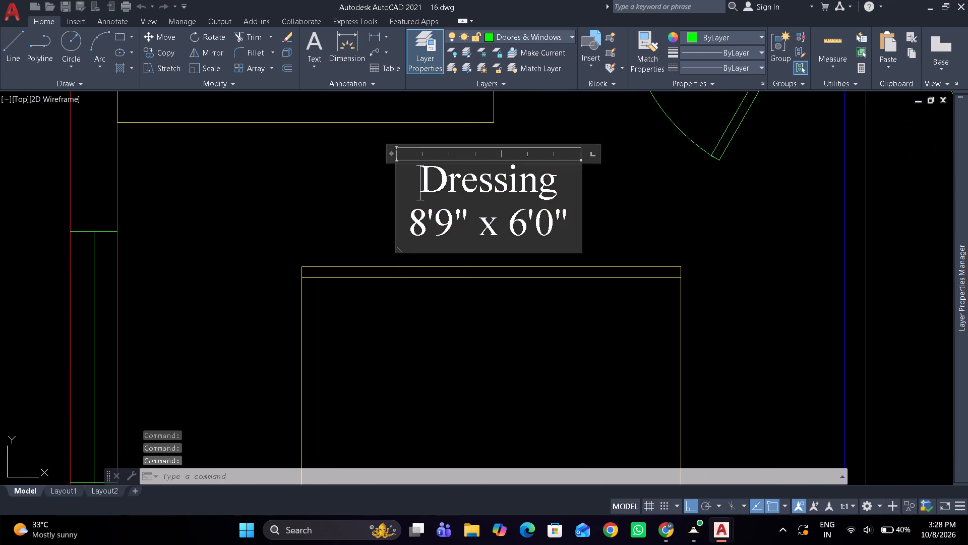
key("ctrl+a")
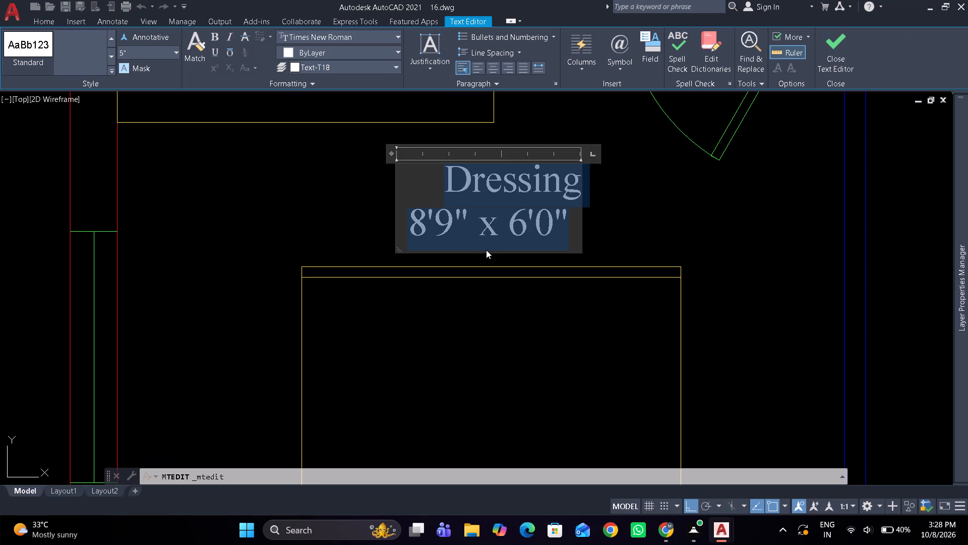
left_click(488, 69)
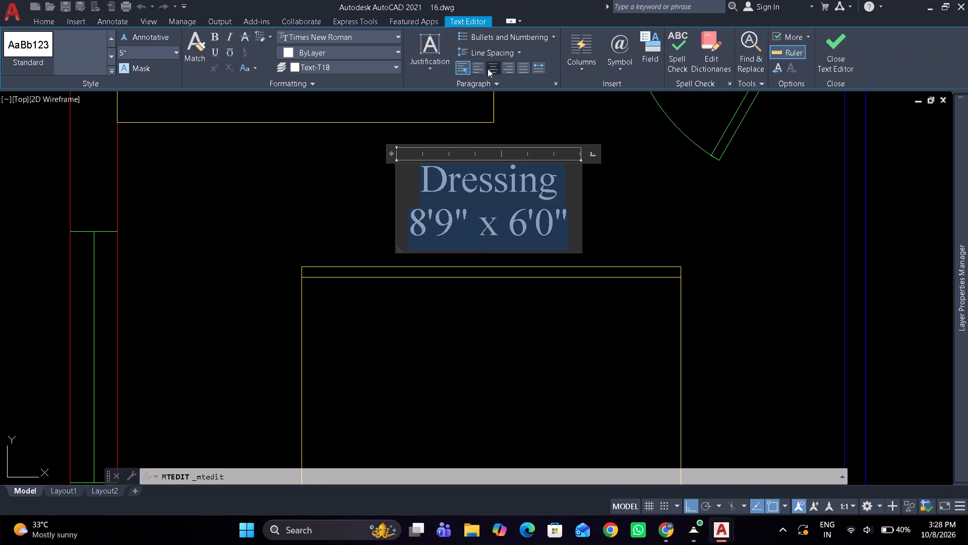
Replace the label's text with "Bed Room" and, on a new line, the size 11'7" x 11'0".
key("shift+b")
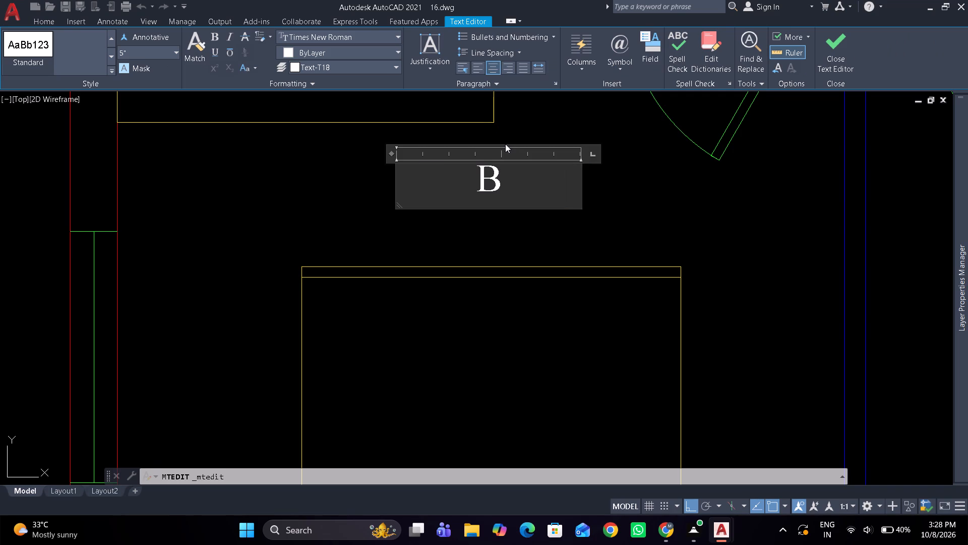
key("e")
key("d")
key("space")
key("shift+r")
key("o")
key("o")
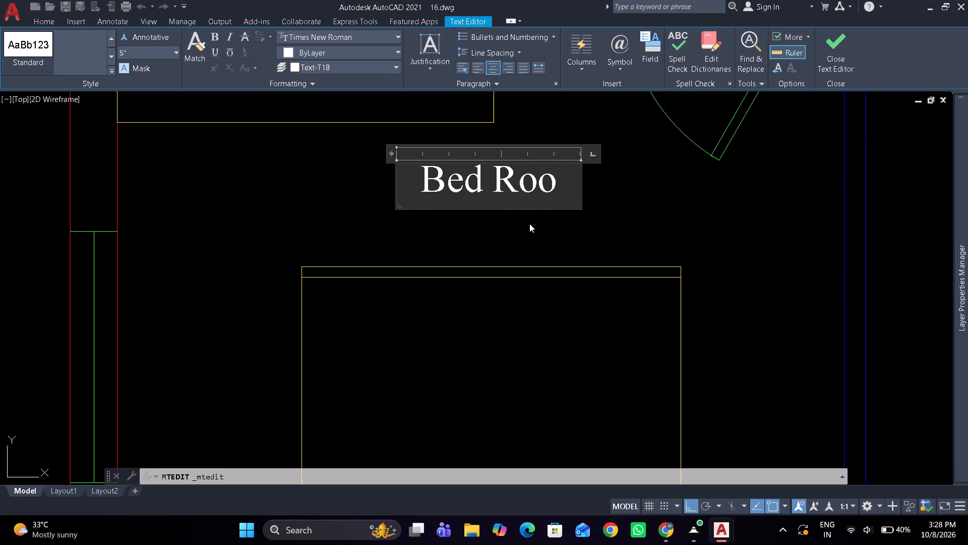
key("m")
key("space")
key("Return")
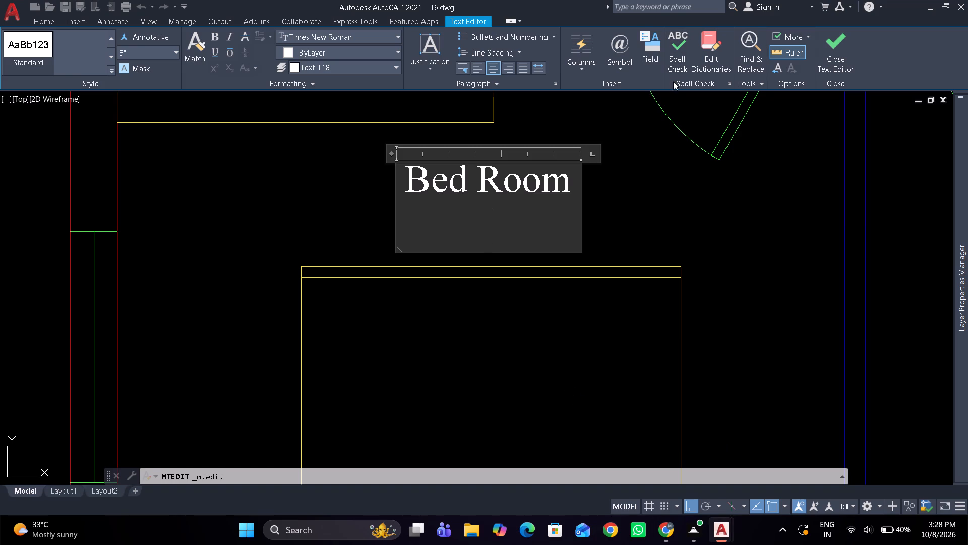
key("1")
key("1")
key("apostrophe")
key("7")
key("shift+quotedbl")
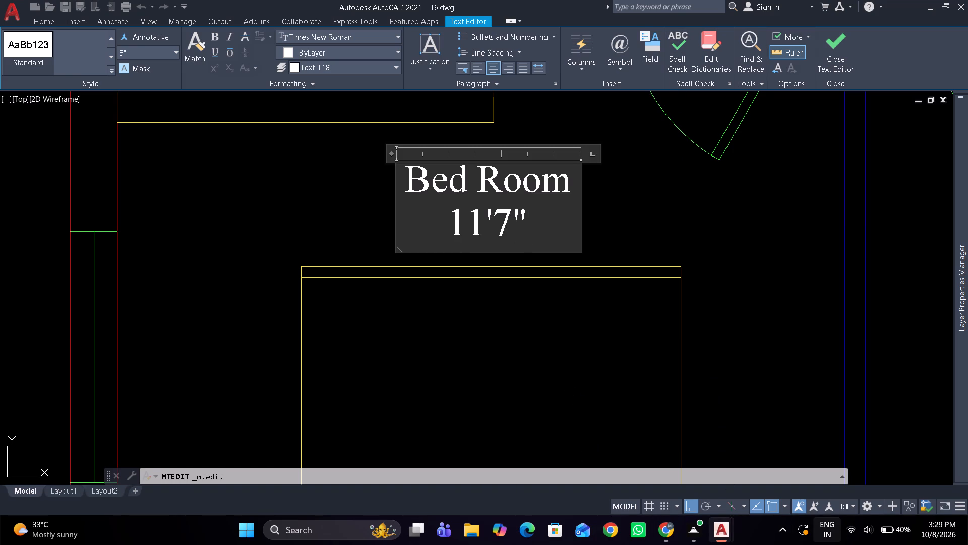
key("space")
key("x")
key("space")
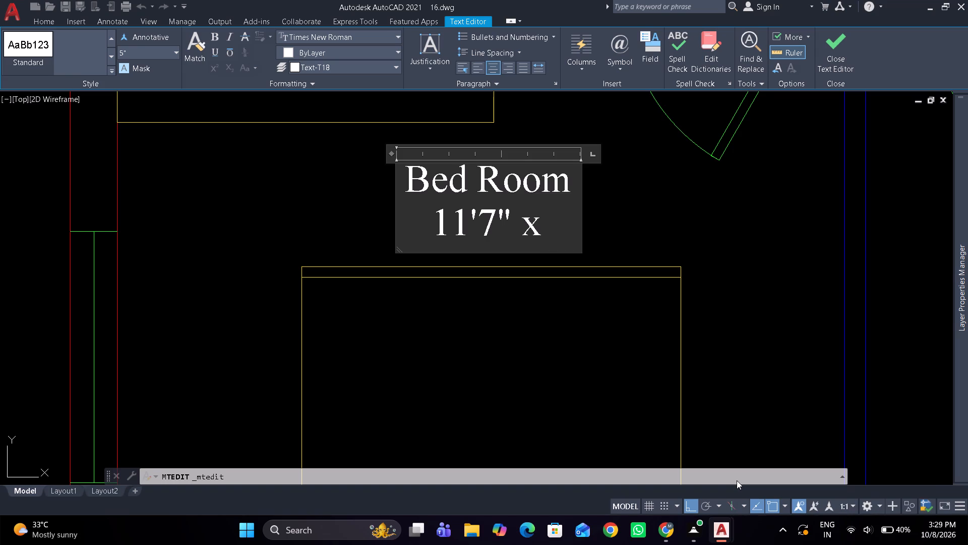
type("11'0\"")
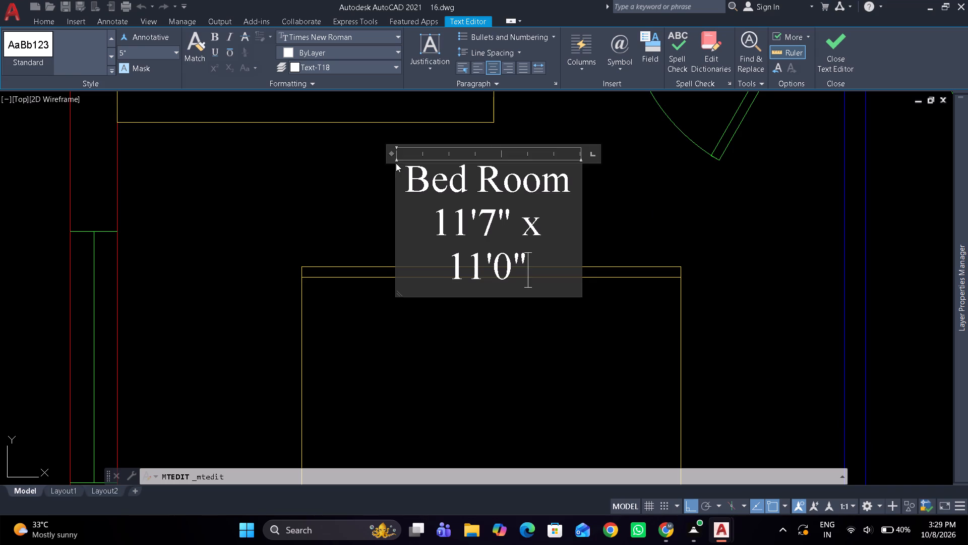
Widen the lower bedroom label's text frame so the size 11'7" x 11'0" fits on one line.
left_click_drag(390, 155, 318, 156)
left_click(268, 215)
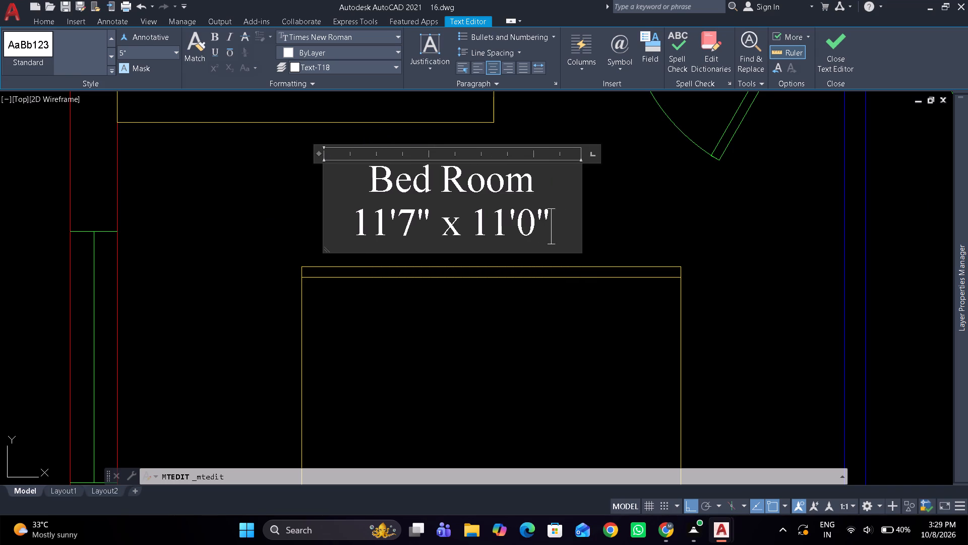
Copy the Bed Room label from the lower bedroom to the passage just above the lower bathroom.
left_click(379, 169)
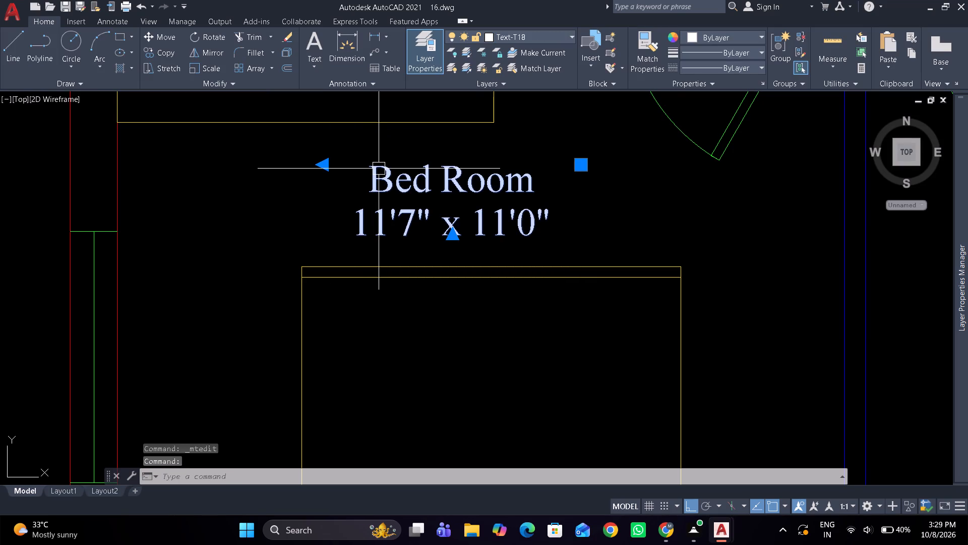
scroll(379, 172, "down", 3)
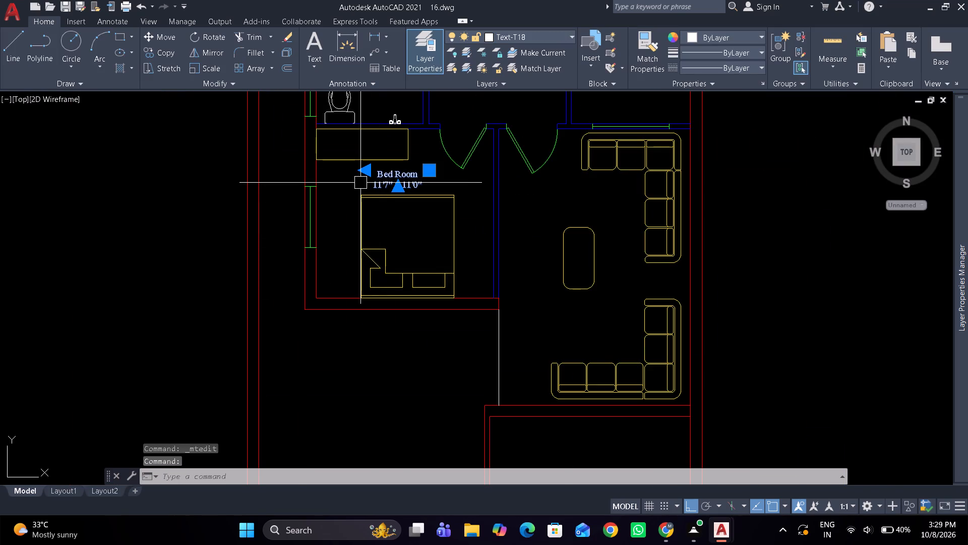
key("c")
key("o")
key("space")
left_click_drag(348, 197, 346, 190)
middle_click_drag(351, 155, 357, 321)
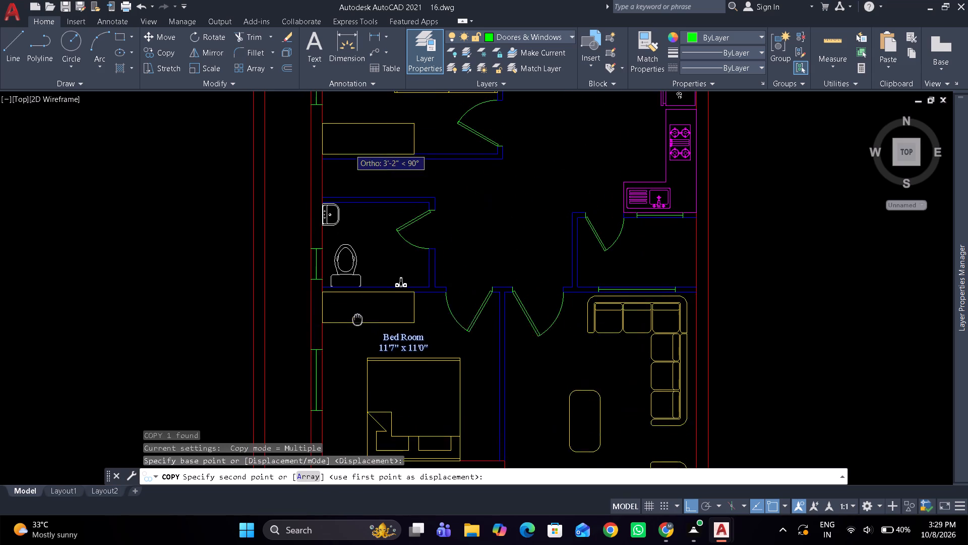
middle_click_drag(357, 321, 358, 324)
scroll(355, 225, "up", 1)
scroll(357, 178, "up", 1)
middle_click_drag(362, 198, 362, 216)
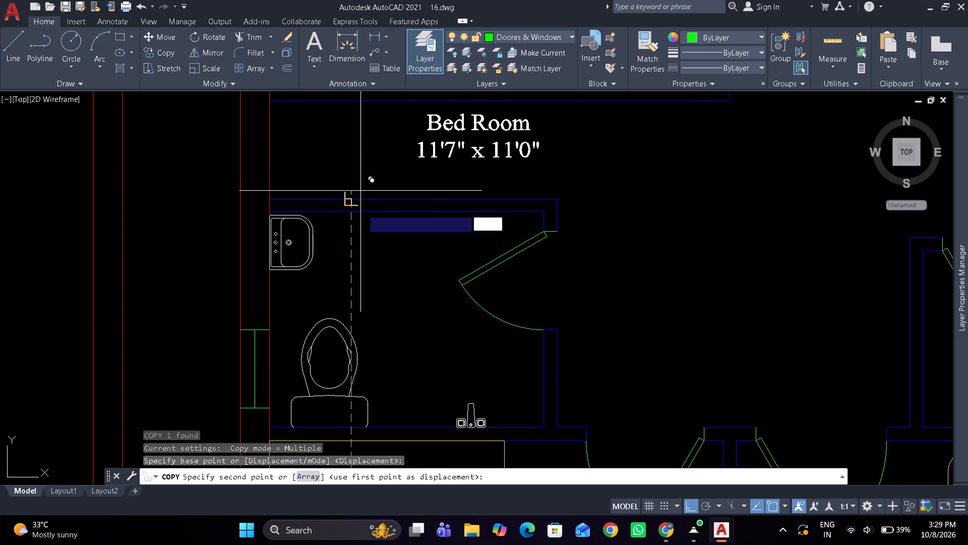
middle_click_drag(362, 216, 365, 267)
scroll(365, 267, "up", 1)
left_click(365, 267)
key("Escape")
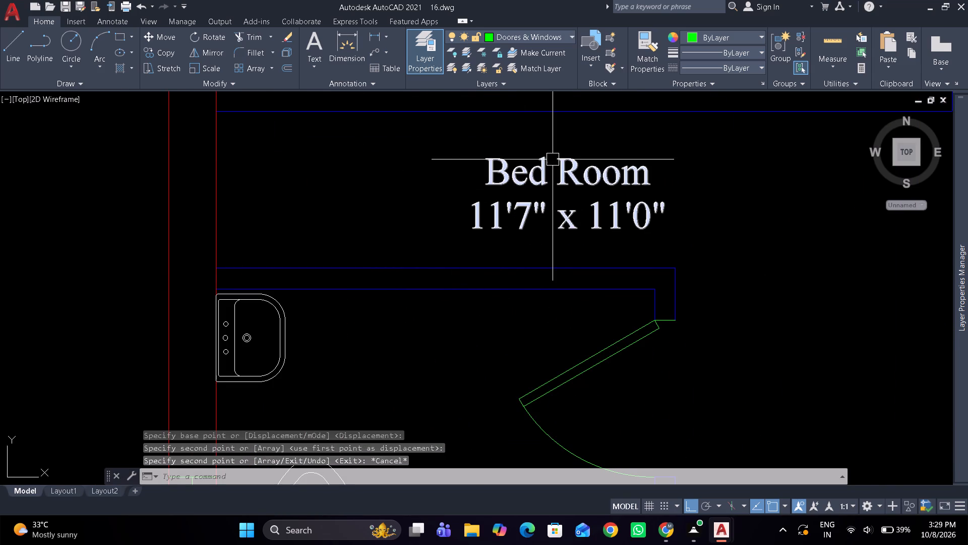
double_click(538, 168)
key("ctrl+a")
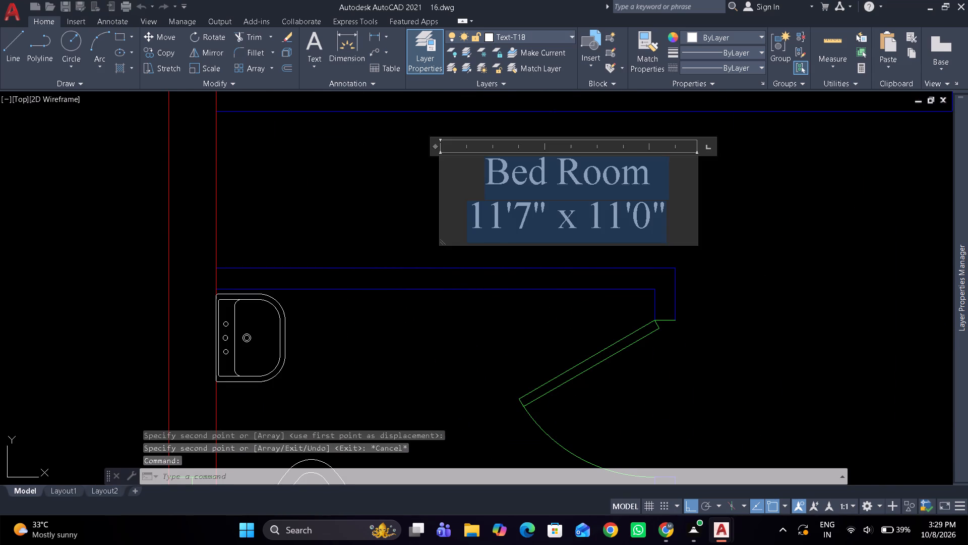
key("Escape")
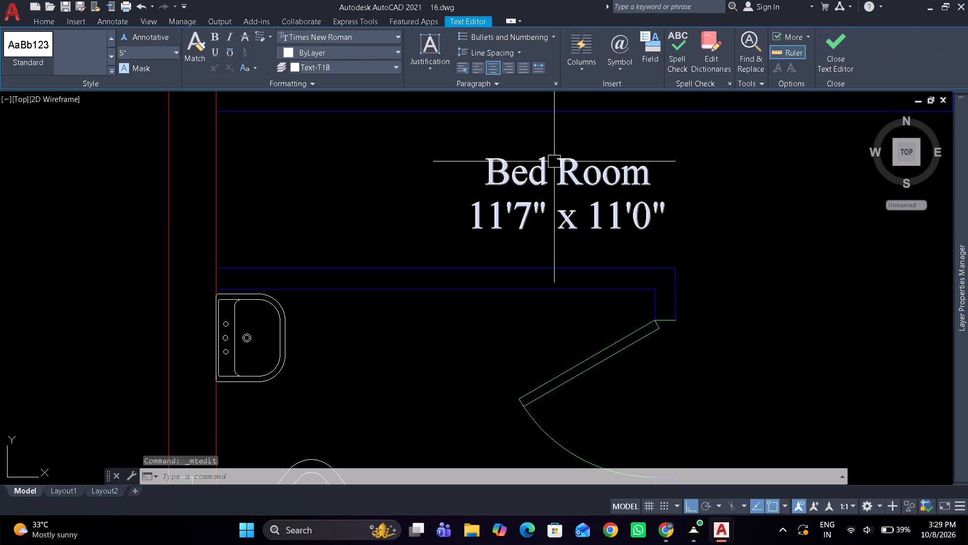
Move the copied Bed Room label into the open hall between the lower bathroom's door and the kitchen.
left_click(554, 161)
scroll(517, 185, "down", 3)
left_click_drag(531, 179, 640, 239)
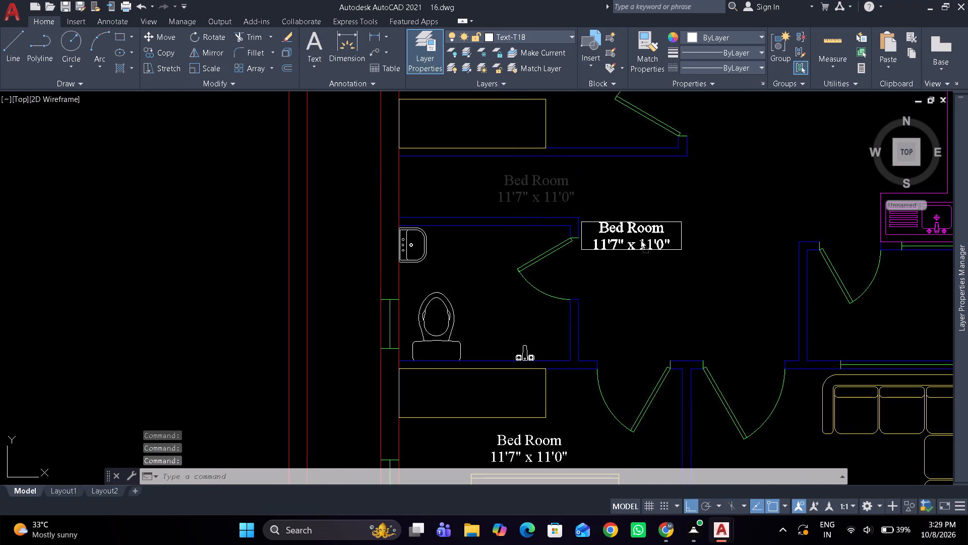
left_click_drag(640, 239, 682, 236)
Replace the moved label's text with "Lobby" and start a new line beneath it.
double_click(688, 235)
key("ctrl+a")
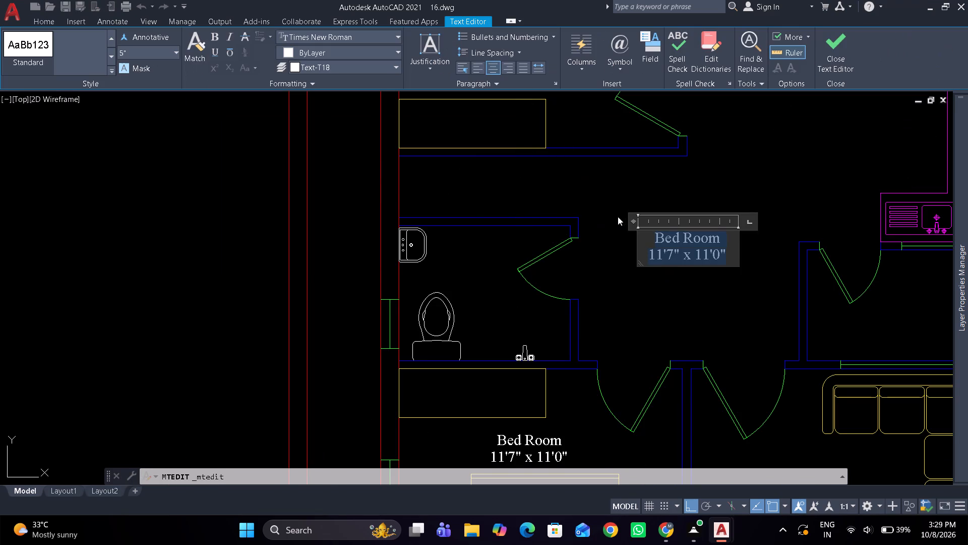
key("shift+l")
key("o")
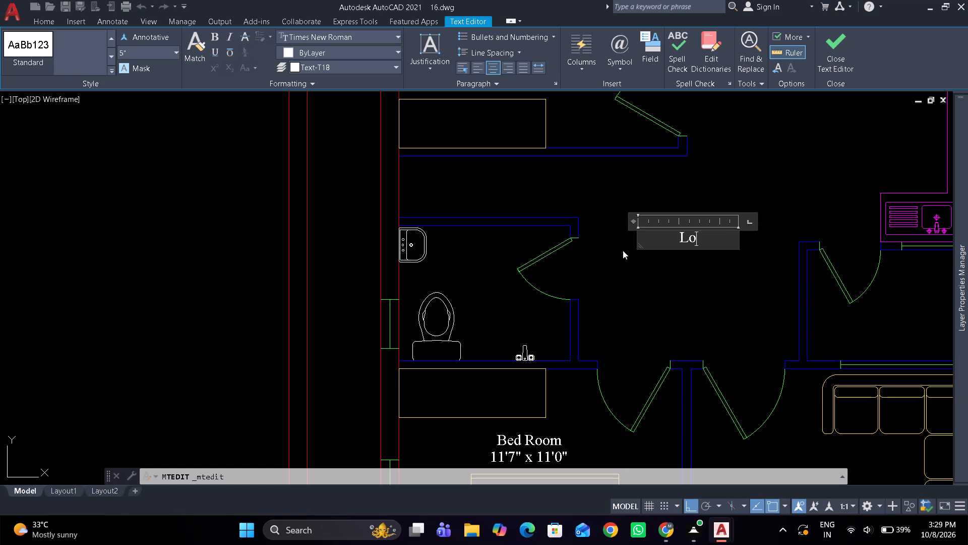
key("b")
key("b")
key("y")
key("Return")
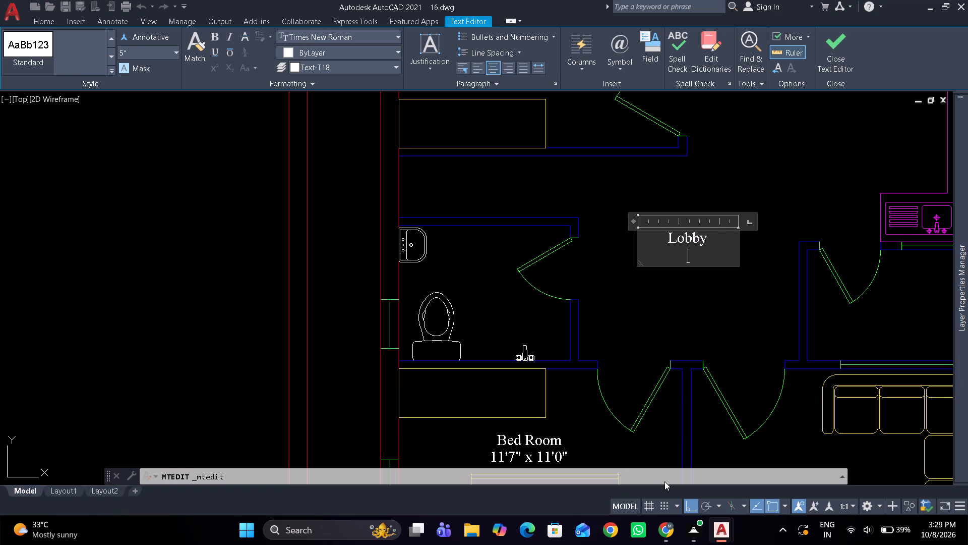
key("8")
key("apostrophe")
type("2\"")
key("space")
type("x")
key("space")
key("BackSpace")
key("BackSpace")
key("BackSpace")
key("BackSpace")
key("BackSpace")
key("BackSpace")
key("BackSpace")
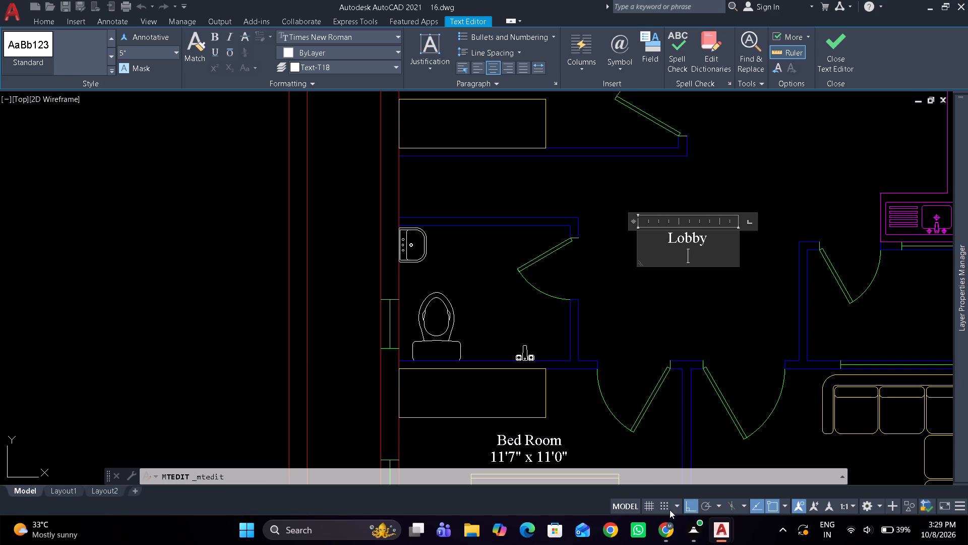
Enter the size 9'0" x 7'5" on the line below "Lobby" and finish editing the label.
key("9")
key("apostrophe")
type("0\"")
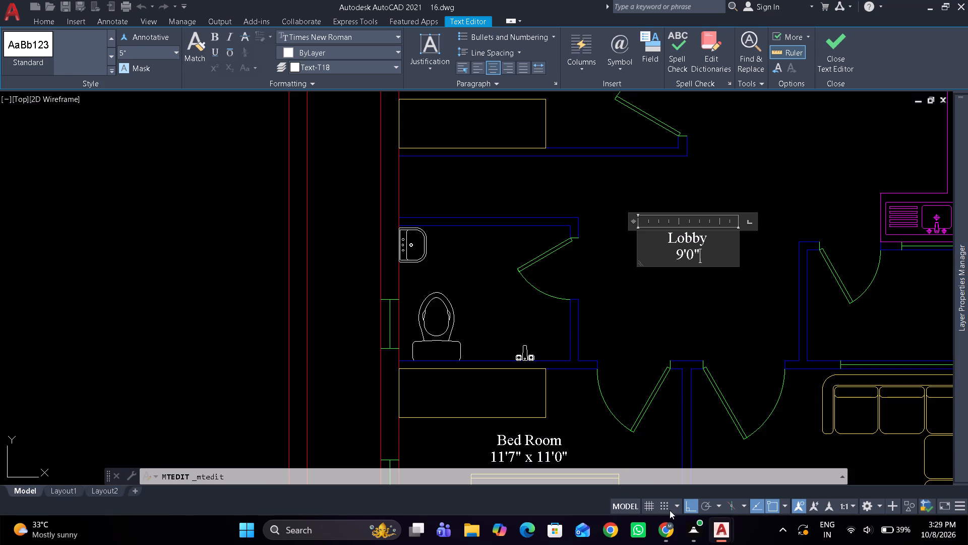
key("space")
type("x")
key("space")
type("7'5\"")
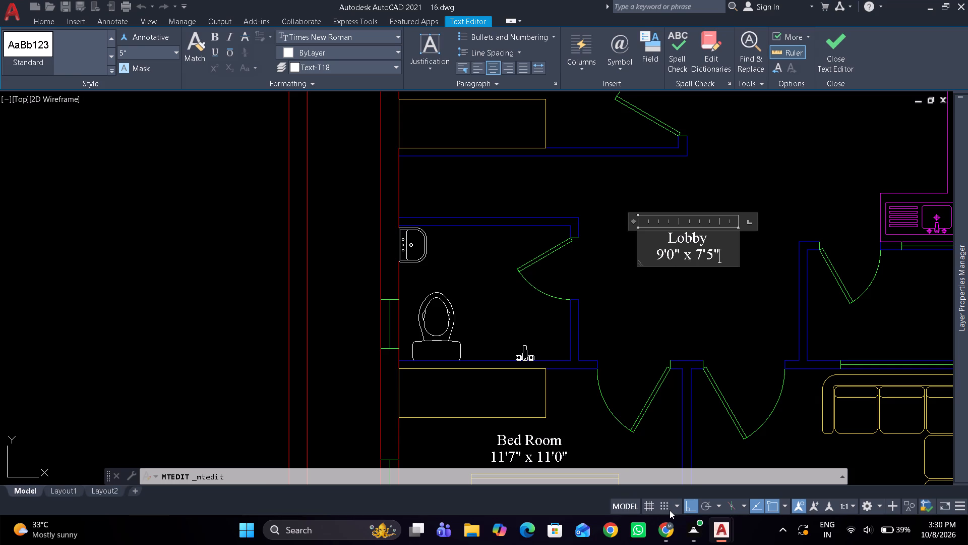
left_click(759, 319)
With Ortho off, copy the Lobby label into the small room between the kitchen sink and the sofa.
left_click(671, 248)
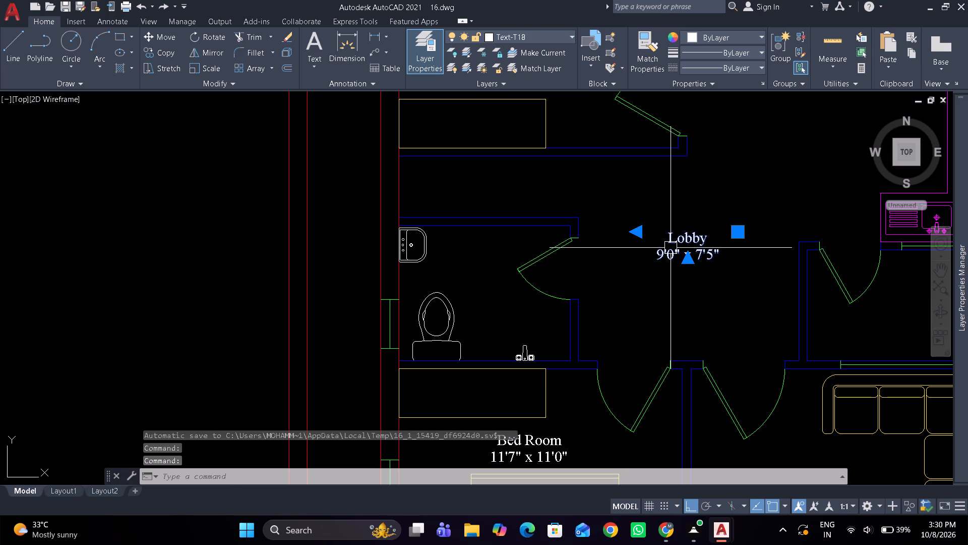
type("co")
key("space")
left_click(687, 231)
middle_click_drag(296, 153, 218, 148)
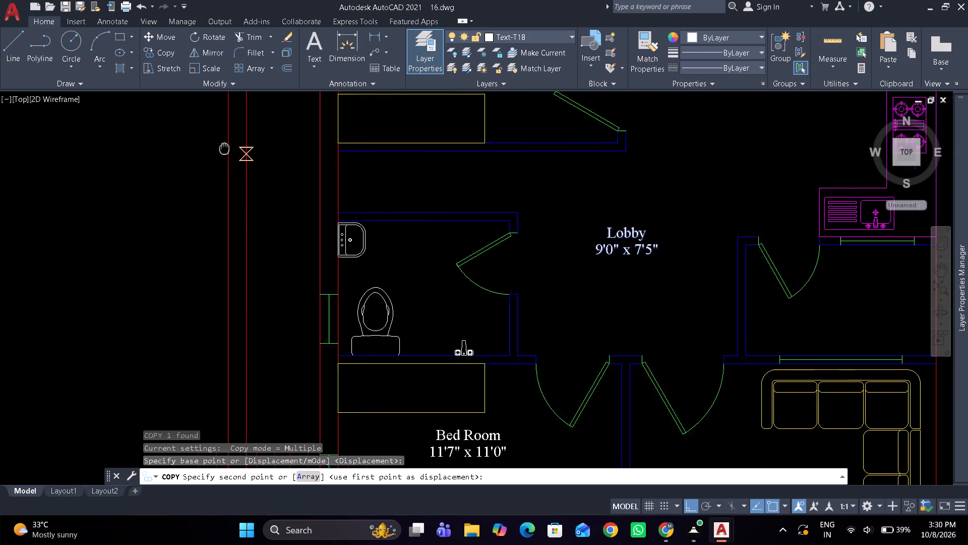
middle_click_drag(218, 148, 157, 162)
key("F8")
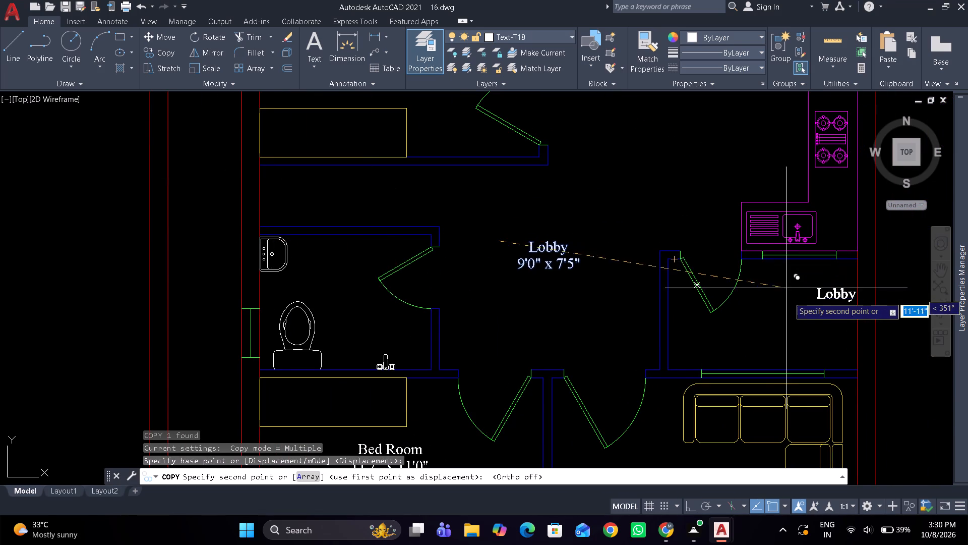
scroll(782, 309, "up", 1)
middle_click_drag(772, 304, 586, 248)
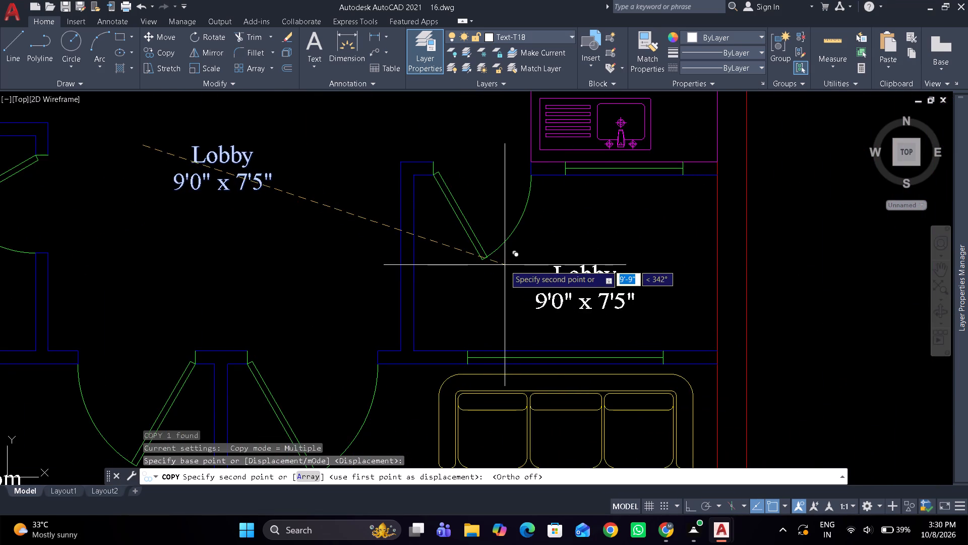
left_click(505, 265)
key("space")
Replace the text of the copied label below the kitchen with "Wash Area" and start a new line beneath it.
double_click(569, 274)
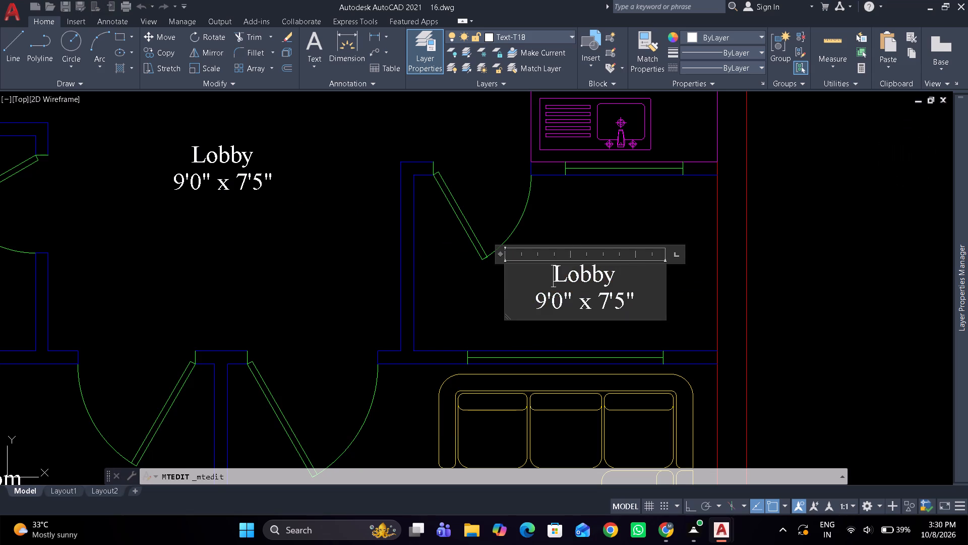
key("ctrl+a")
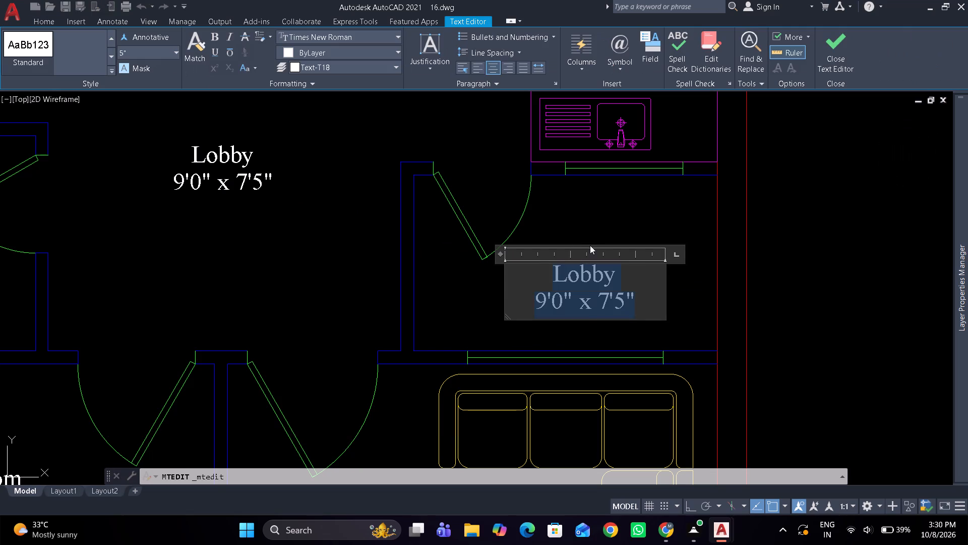
type("Wash")
key("space")
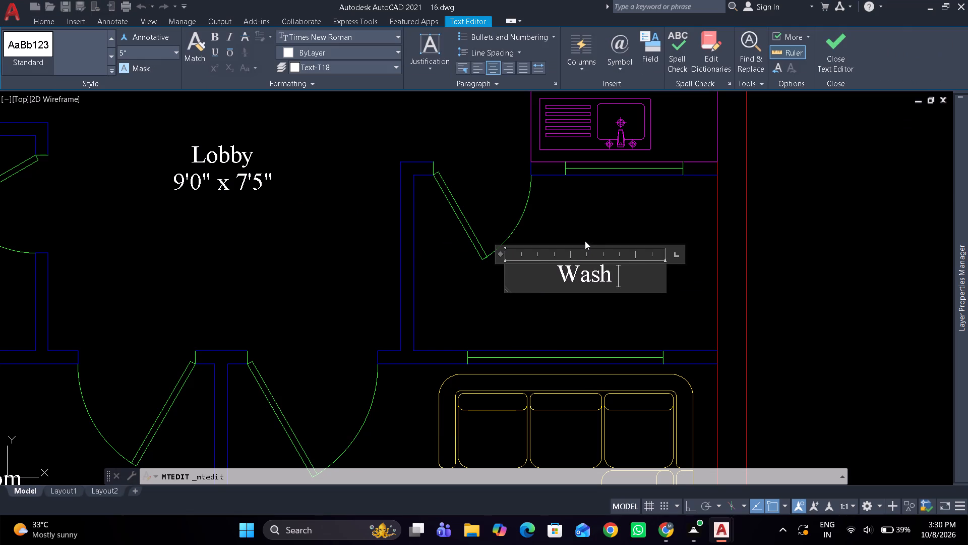
type("Area")
key("Return")
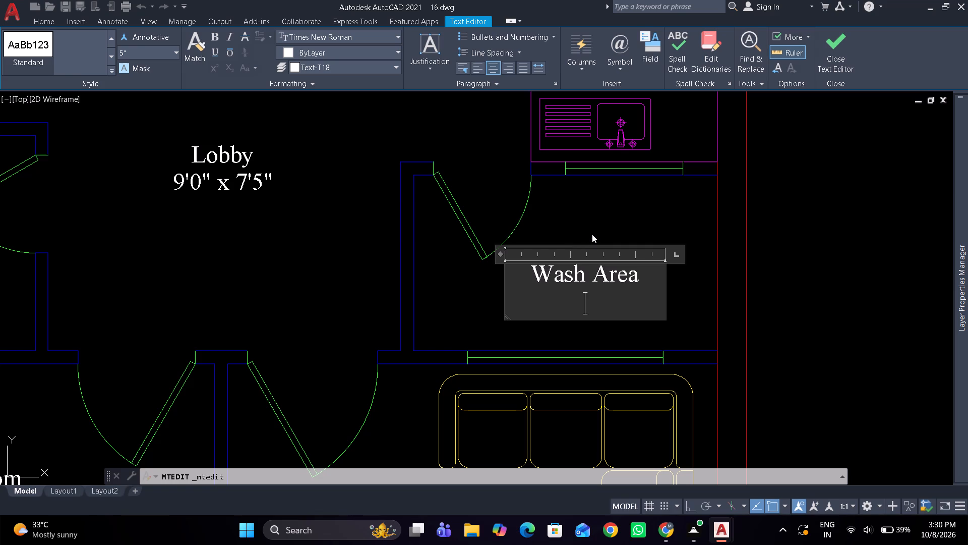
Enter the size 7'11" x 4'6" on the line below "Wash Area" and finish editing the label.
key("7")
key("apostrophe")
key("1")
key("1")
key("shift+quotedbl")
key("space")
key("x")
key("space")
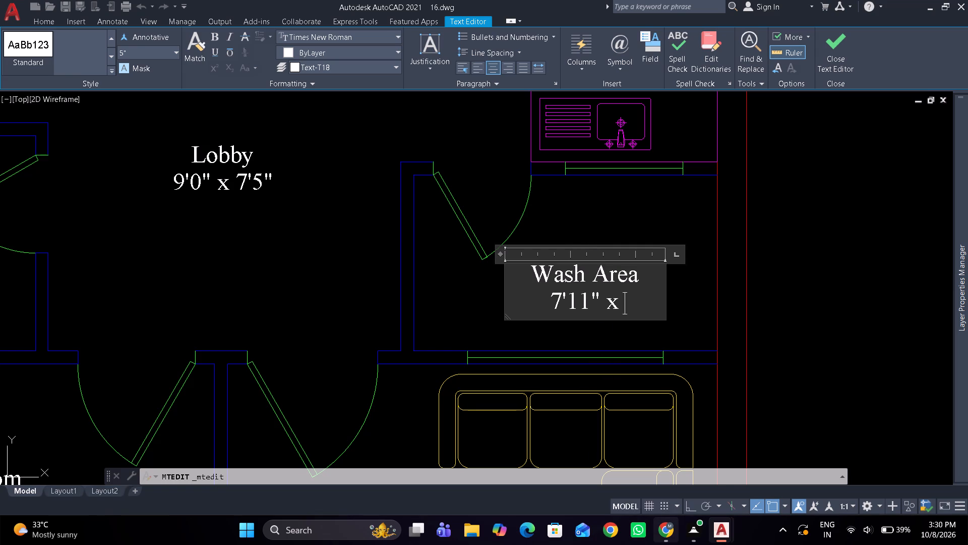
key("4")
key("apostrophe")
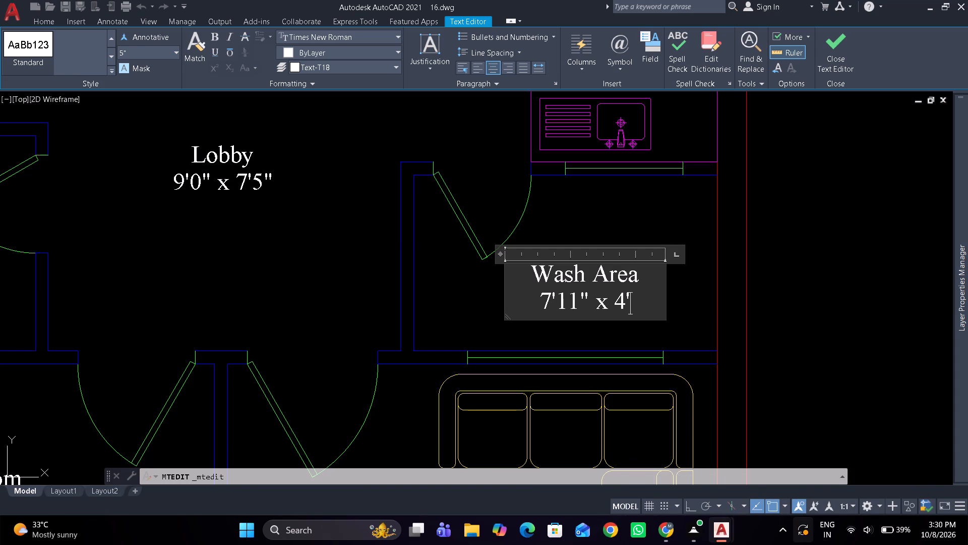
key("6")
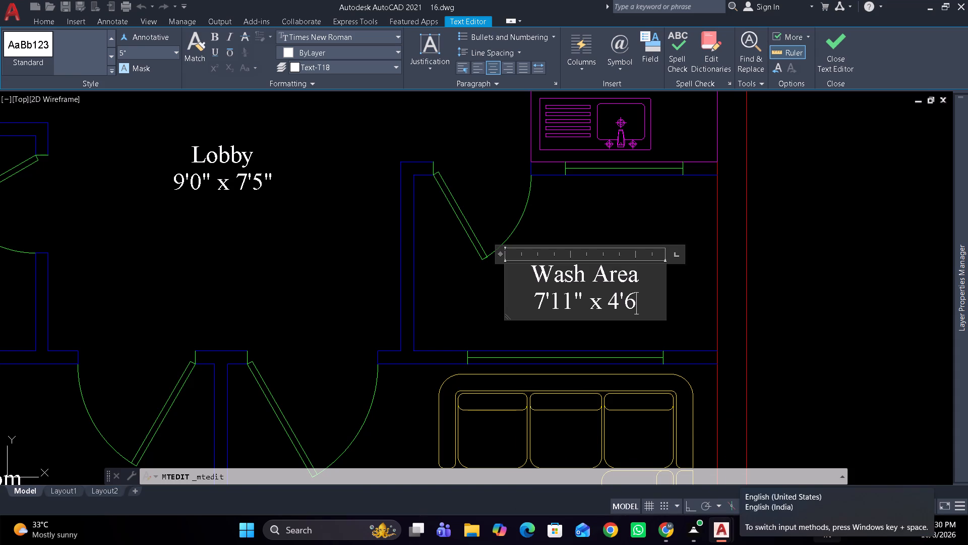
key("shift+quotedbl")
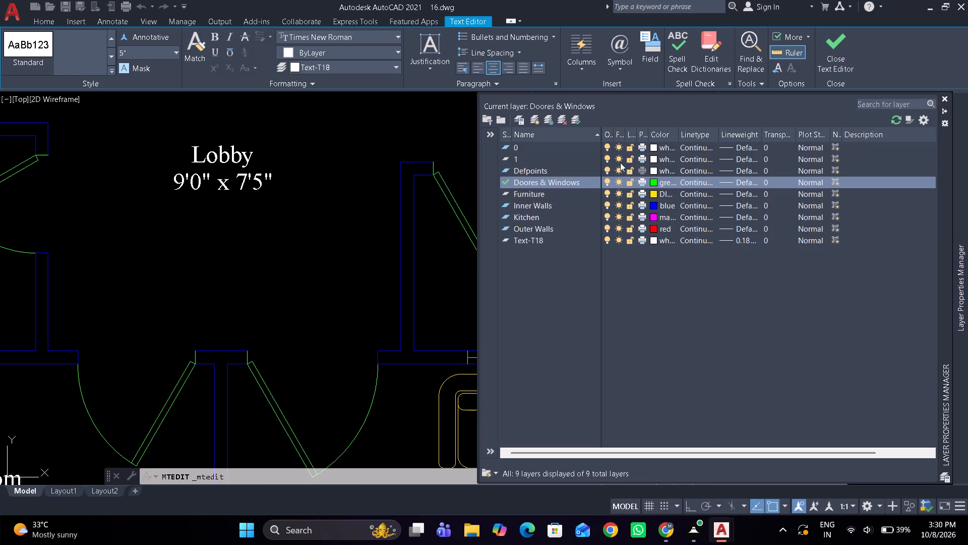
left_click(320, 172)
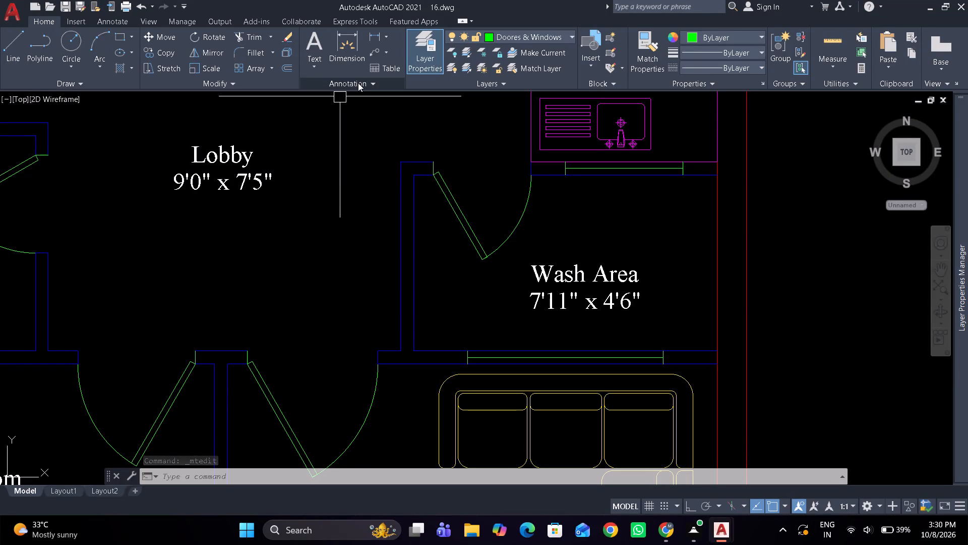
Move the Lobby label slightly lower within the open hall.
scroll(619, 197, "down", 2)
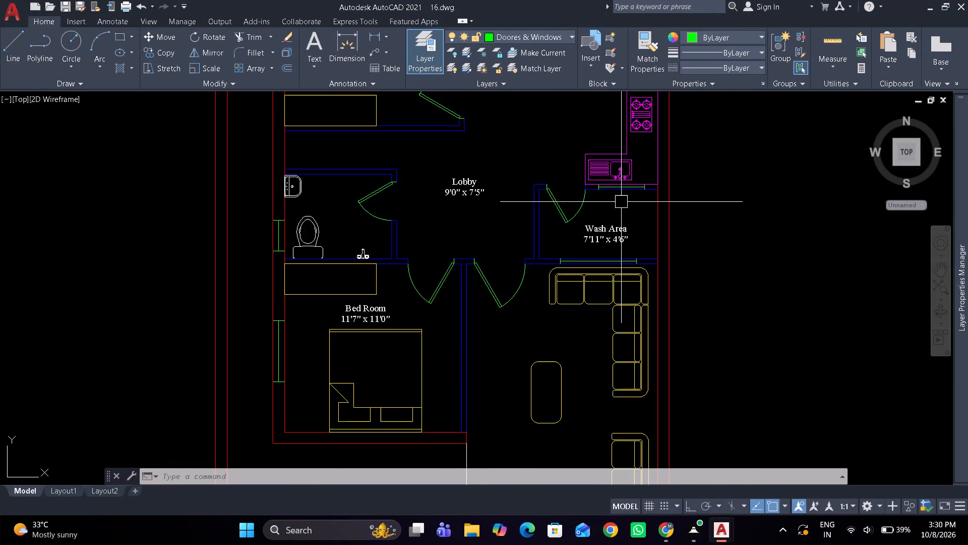
middle_click_drag(622, 203, 641, 237)
scroll(634, 265, "up", 1)
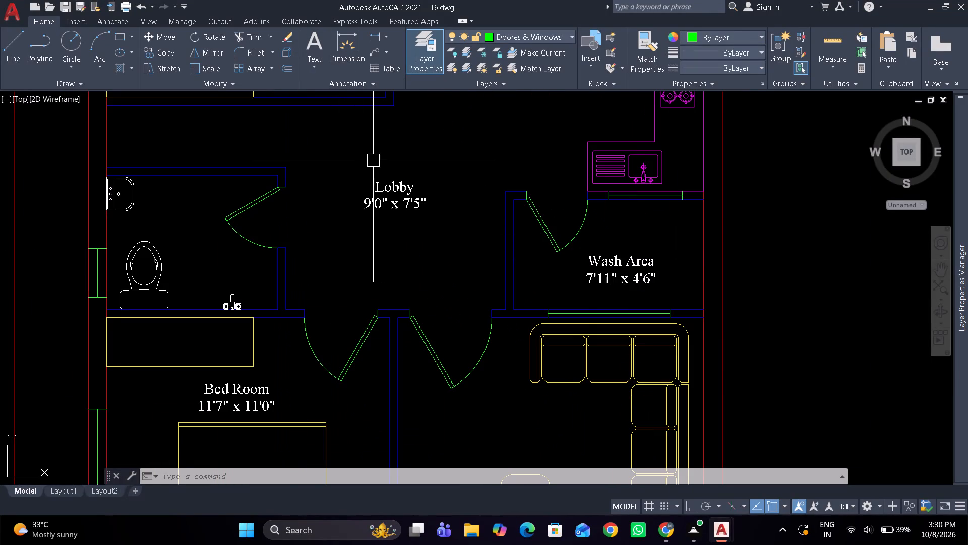
left_click(380, 190)
left_click_drag(393, 185, 396, 210)
left_click(396, 210)
Copy the Lobby label into the lower bathroom, just above the toilet fixture.
type("co")
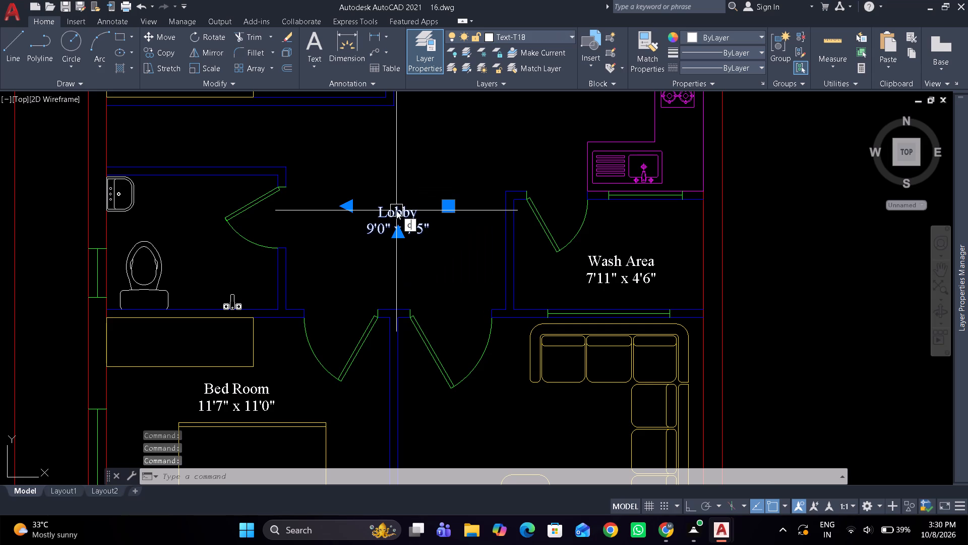
key("space")
left_click_drag(396, 210, 376, 212)
middle_click_drag(168, 228, 348, 230)
scroll(348, 230, "up", 2)
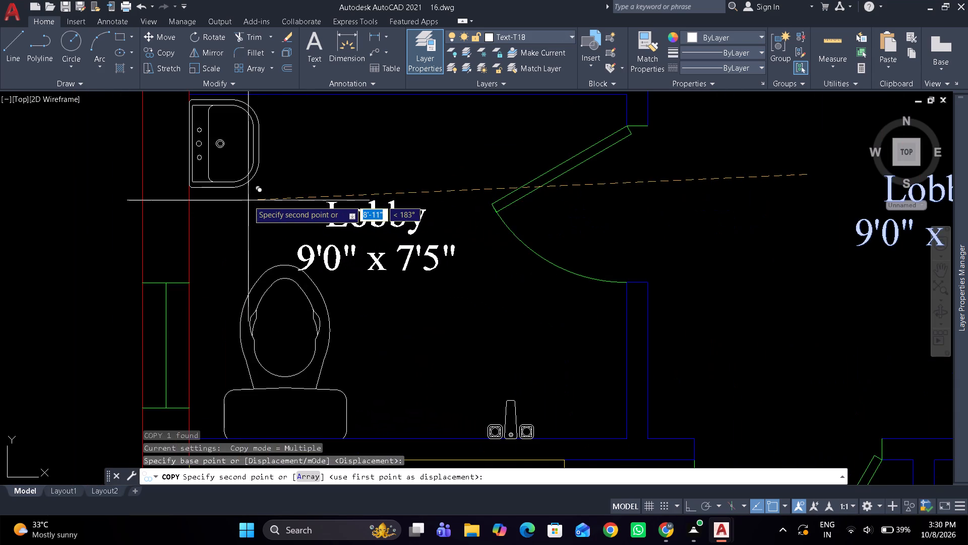
left_click(255, 194)
key("space")
Narrow the copied label's text frame and move the label up between the washbasin and the bathroom door.
left_click_drag(352, 209, 347, 209)
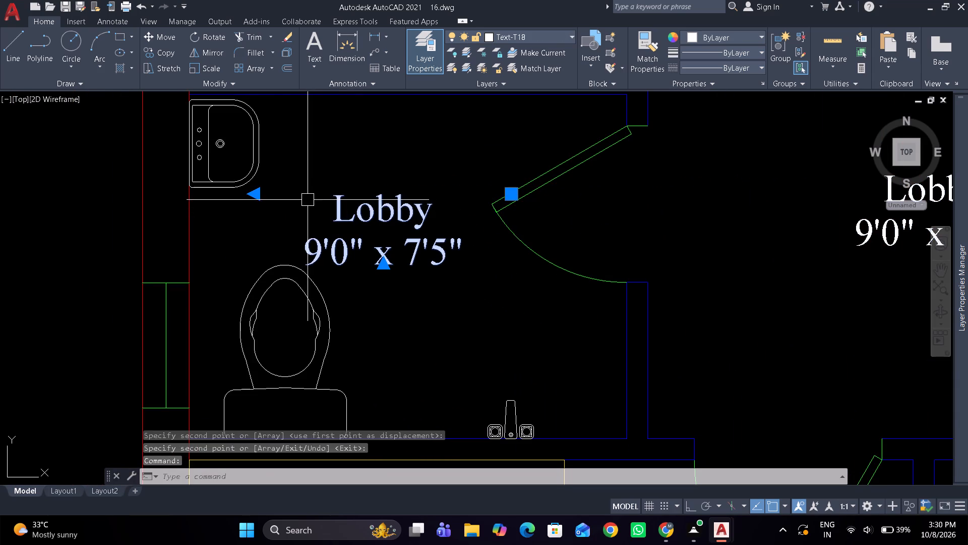
left_click_drag(258, 195, 266, 195)
left_click(302, 192)
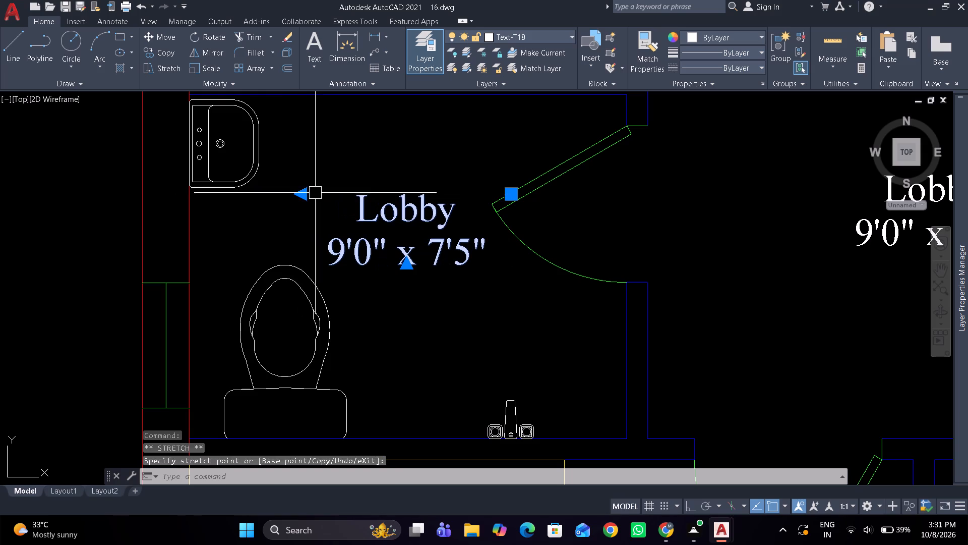
left_click_drag(304, 197, 314, 195)
left_click(317, 193)
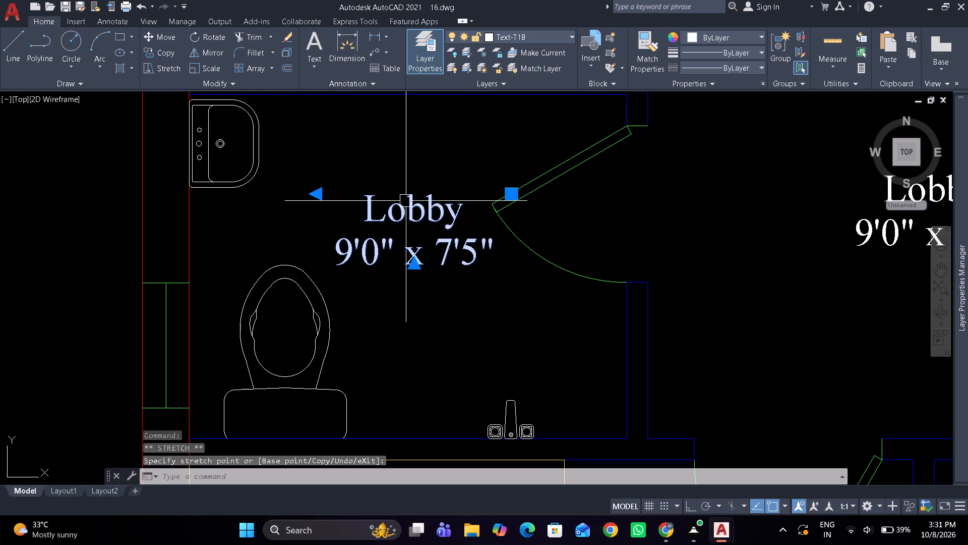
left_click_drag(410, 204, 395, 150)
Replace the bathroom label's text with "Toilet" and the size 7'0" x 5'6" on a second line.
double_click(395, 150)
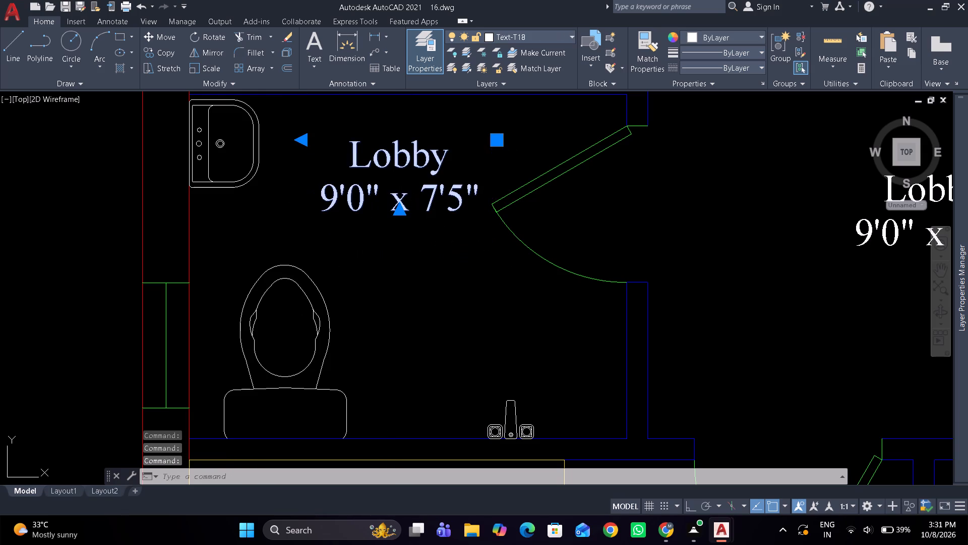
key("ctrl+a")
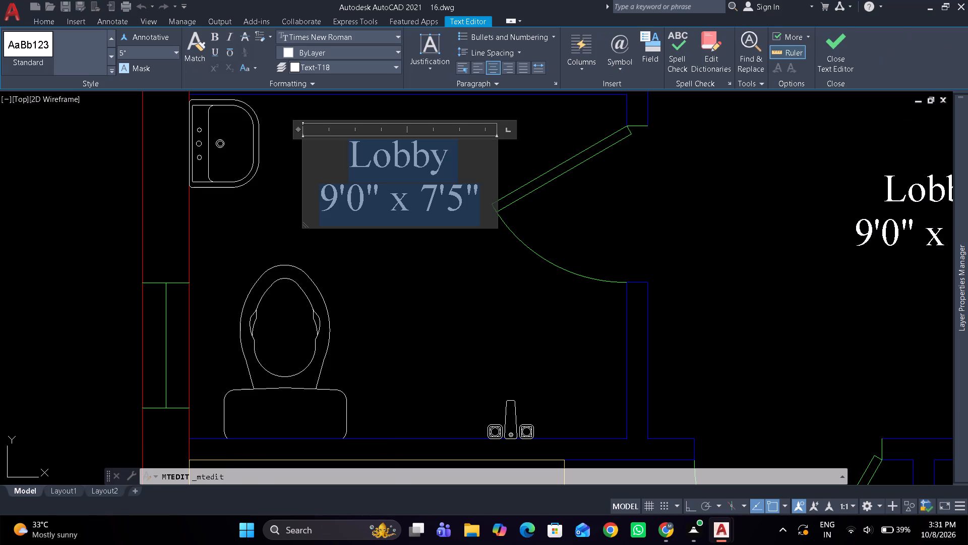
key("shift+t")
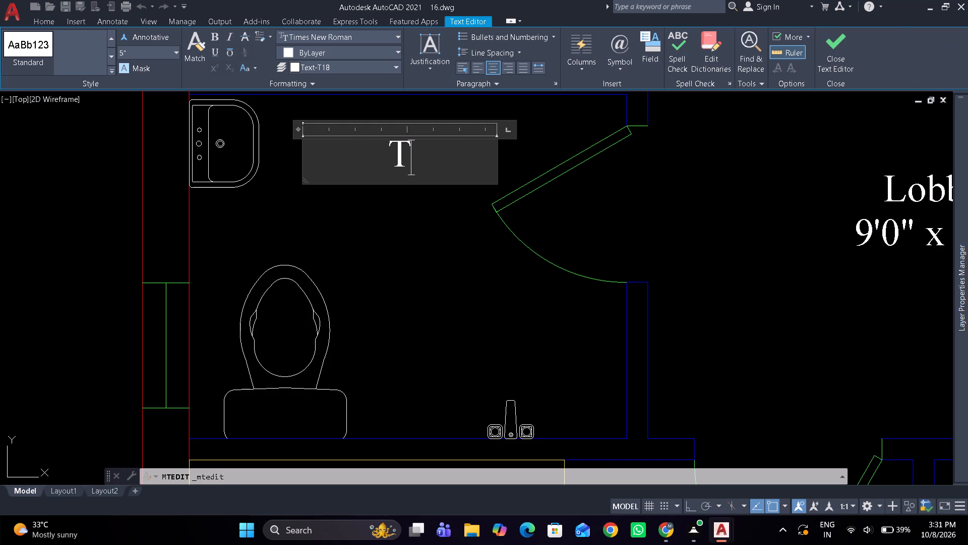
type("oilet")
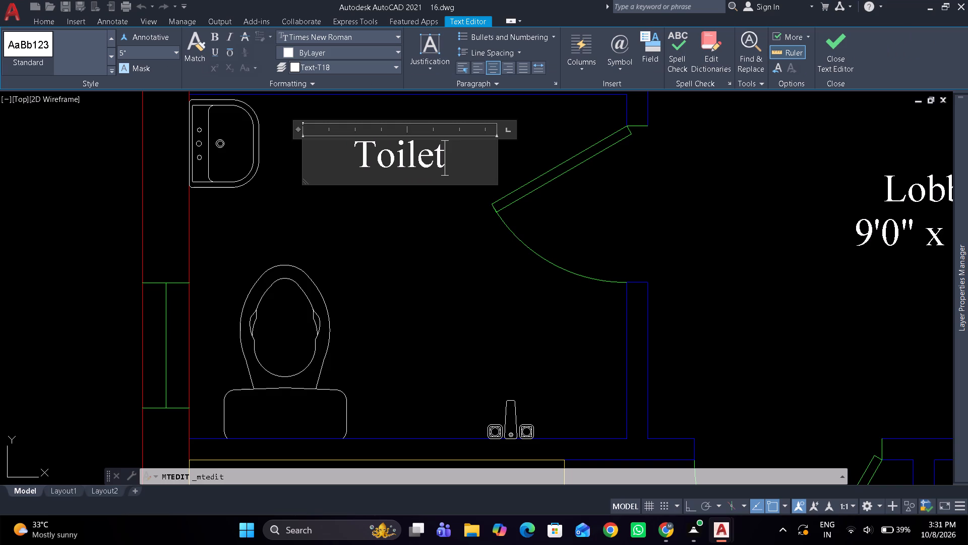
key("Return")
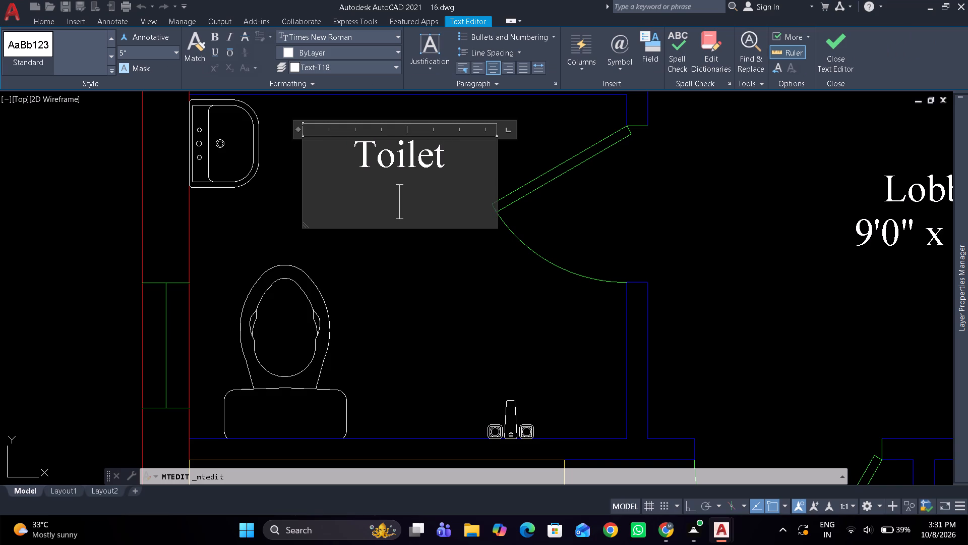
type("7'0\" x")
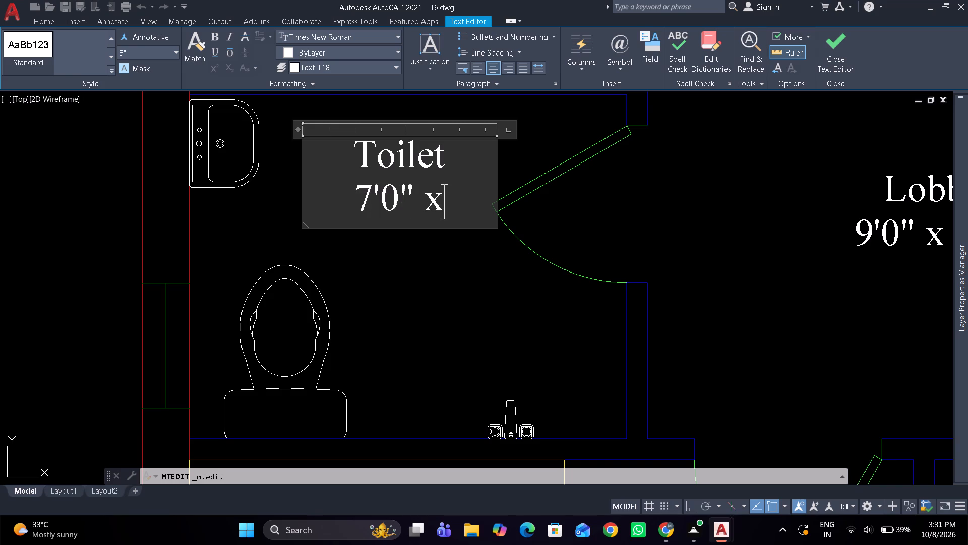
key("space")
type("5'6\"")
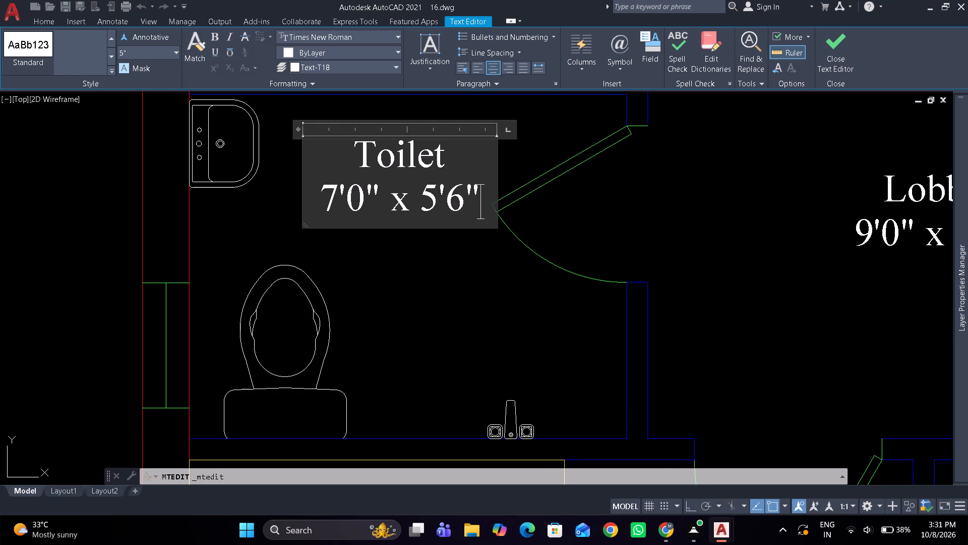
left_click(422, 277)
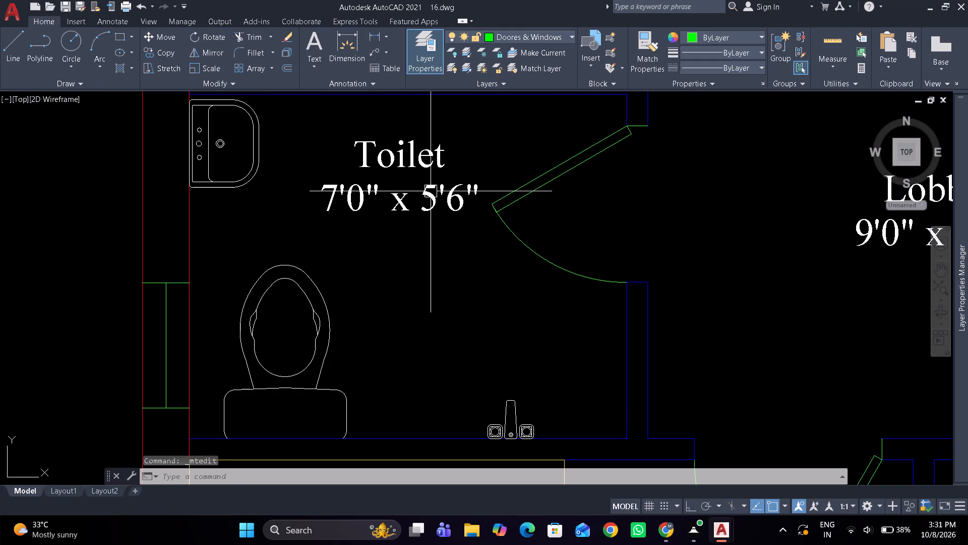
Nudge the Toilet label slightly to the left, toward the washbasin, and clear the selection.
left_click(416, 166)
key("ctrl+Left")
key("ctrl+Left")
key("ctrl+Left")
key("ctrl+Left")
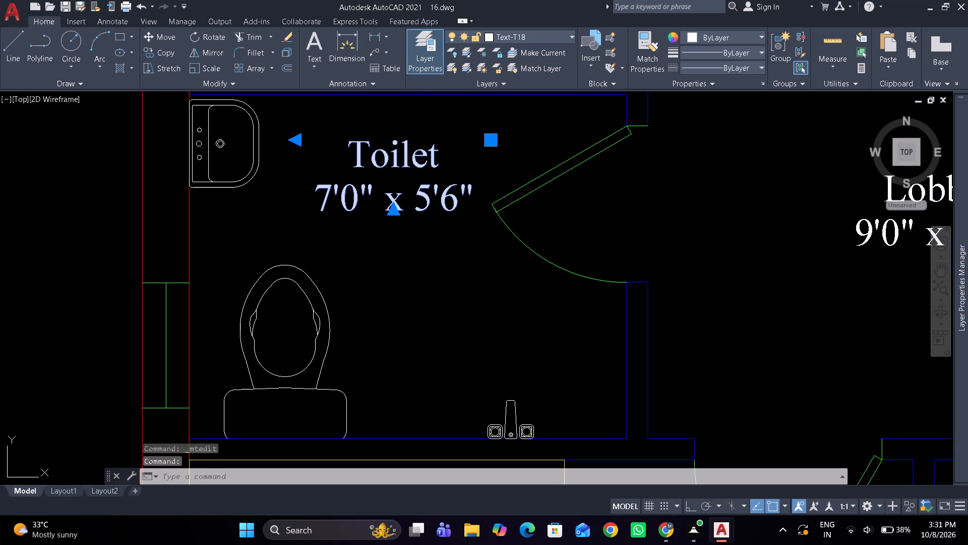
key("ctrl+Left")
key("ctrl+Left")
key("ctrl+Left")
key("ctrl+Left")
key("ctrl+Left")
key("ctrl+Left")
left_click(447, 288)
key("Escape")
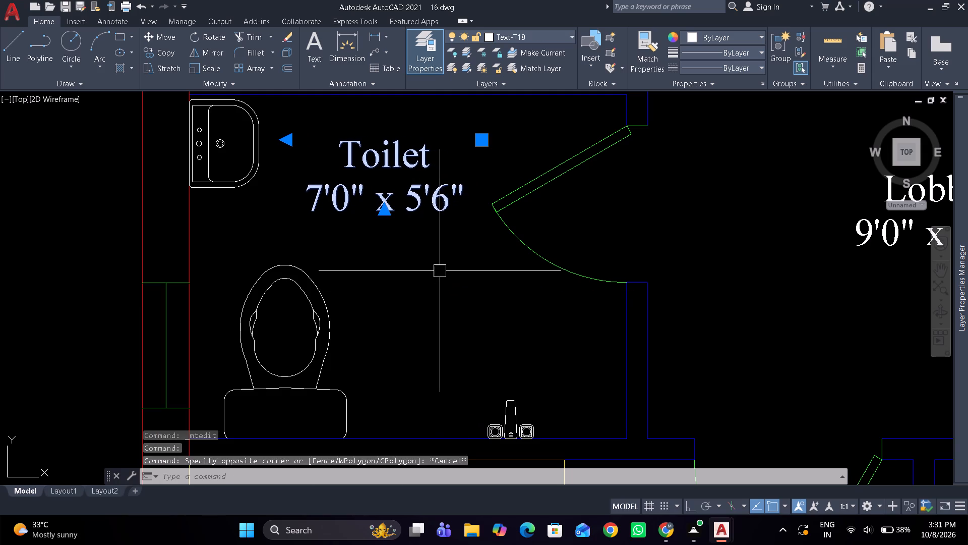
key("Escape")
key("Escape")
key("Escape")
Copy the Toilet label straight up into the upper bedroom, between the window and the bed.
left_click(419, 202)
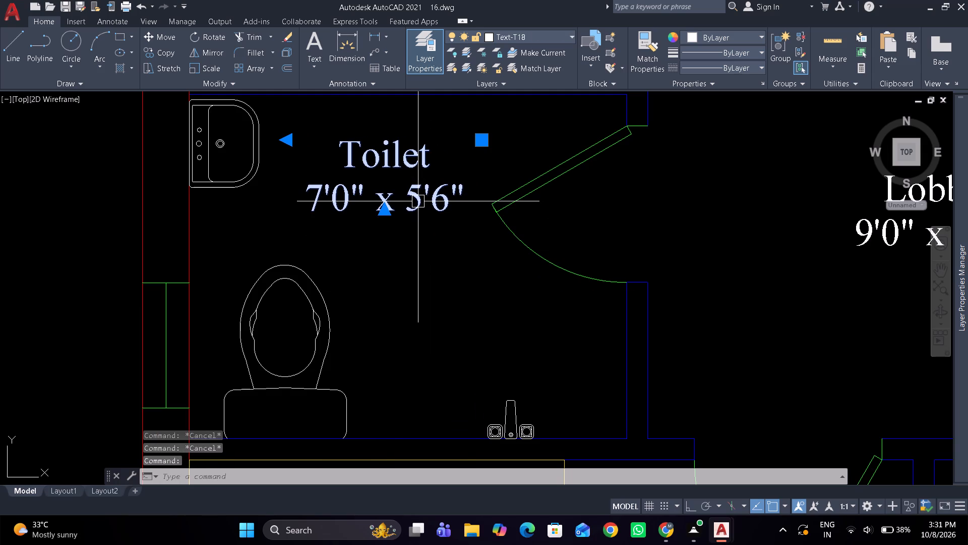
type("co")
key("space")
left_click(398, 177)
scroll(397, 167, "down", 3)
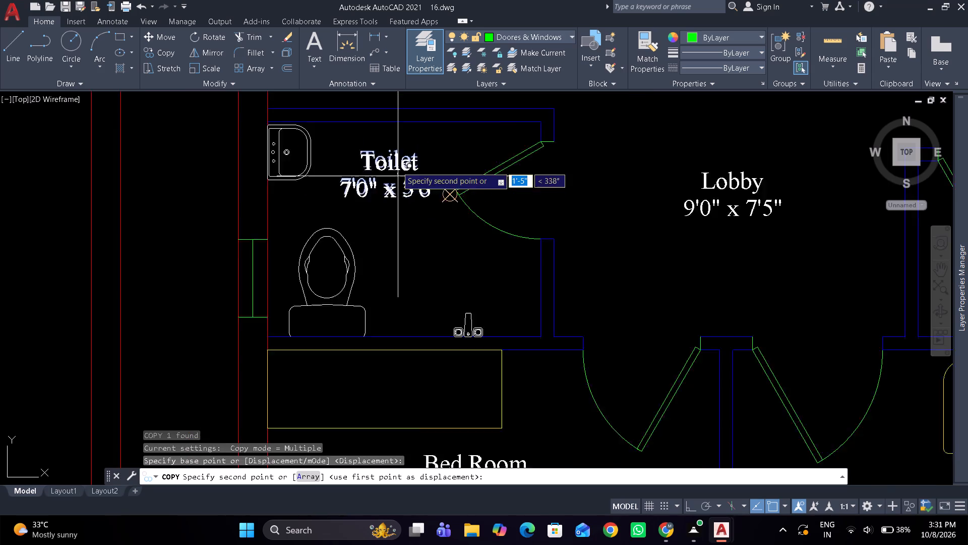
middle_click_drag(397, 167, 403, 266)
middle_click_drag(436, 186, 408, 371)
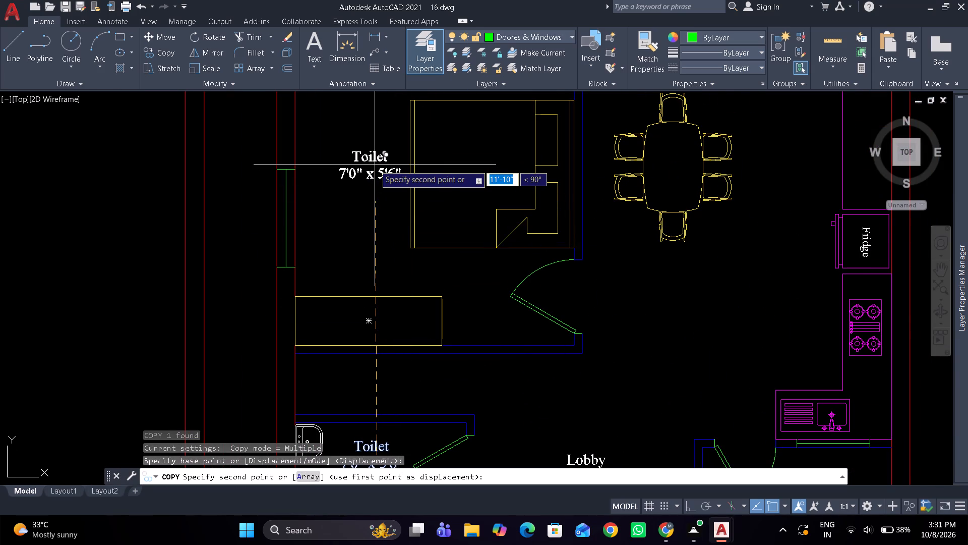
left_click(370, 173)
key("space")
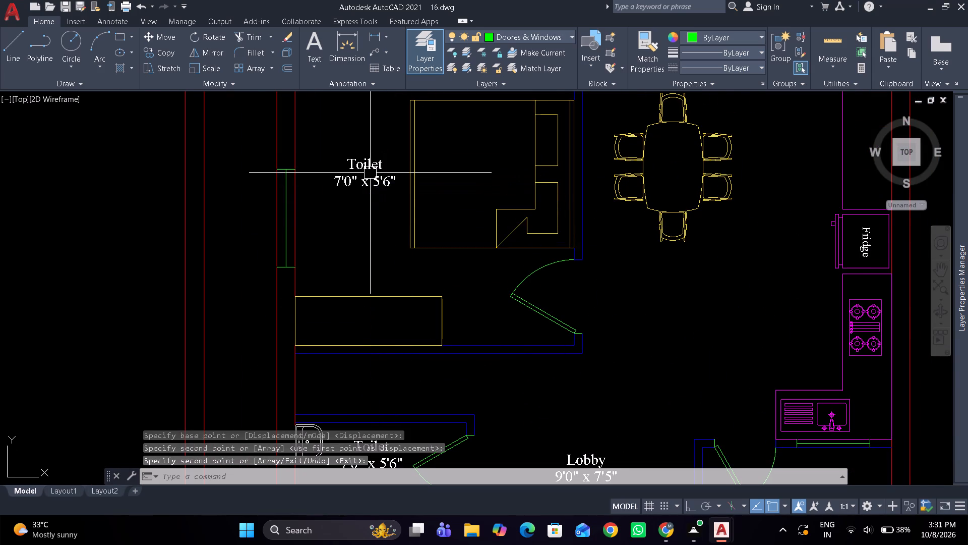
Replace the copied label beside the bed with "Bed Room" and the size 11'7" x 15'1" on a second line.
double_click(367, 168)
key("ctrl+a")
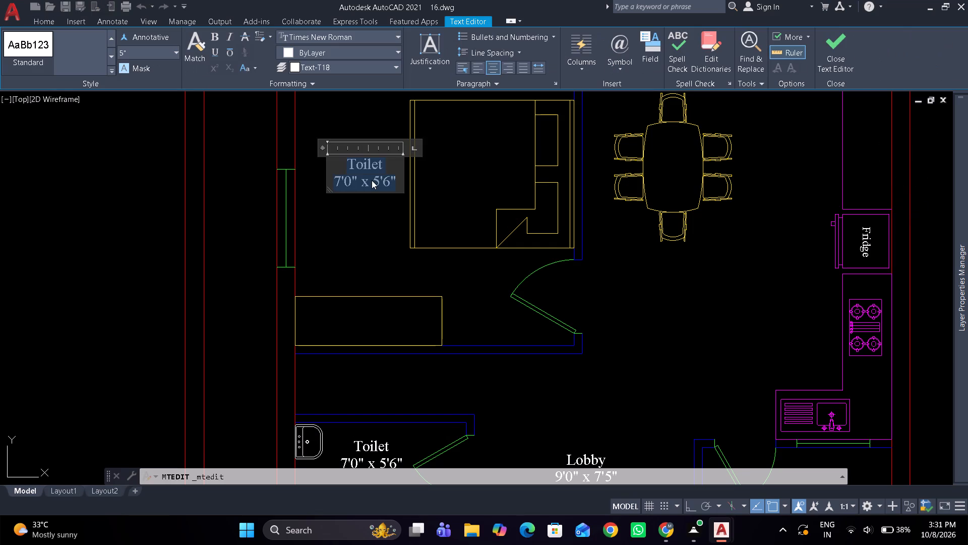
key("shift+b")
key("e")
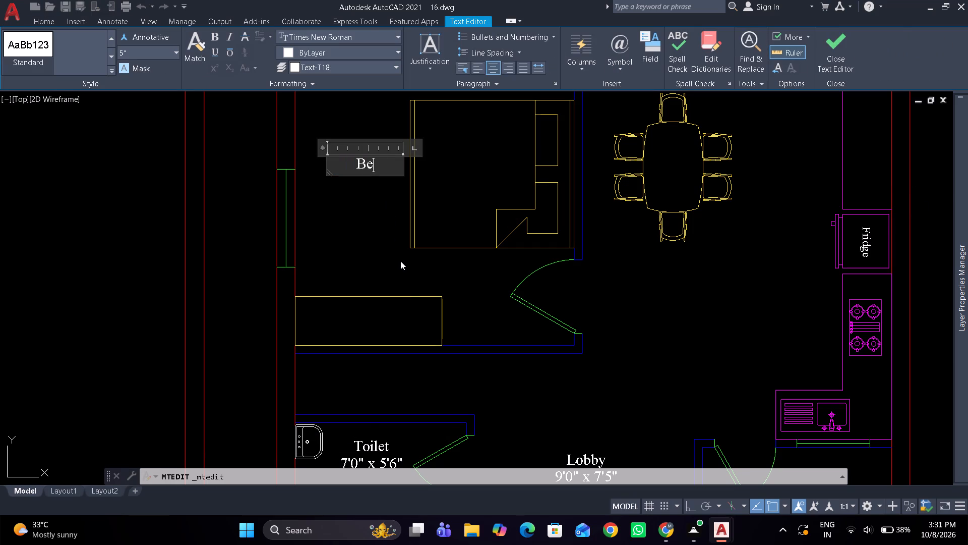
key("d")
key("space")
key("shift+r")
key("o")
key("o")
key("m")
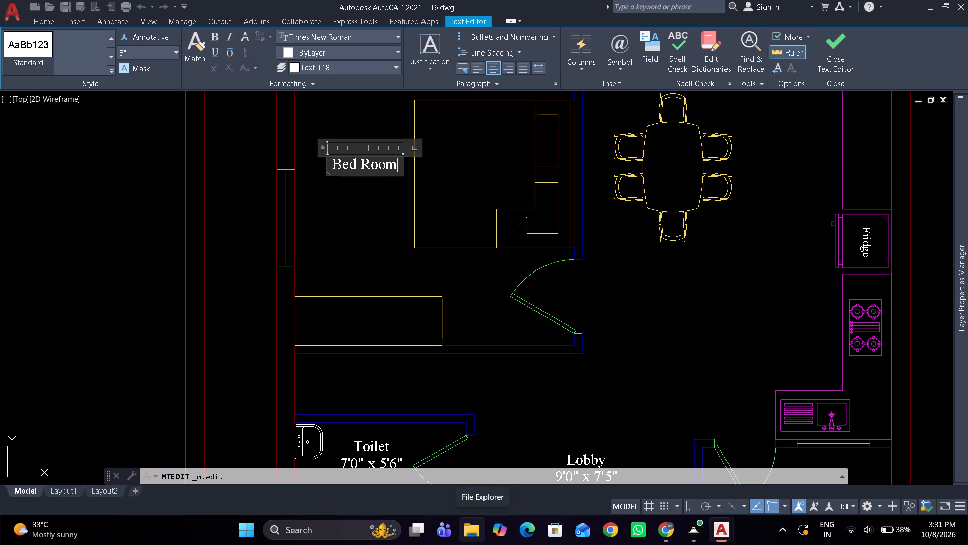
key("Return")
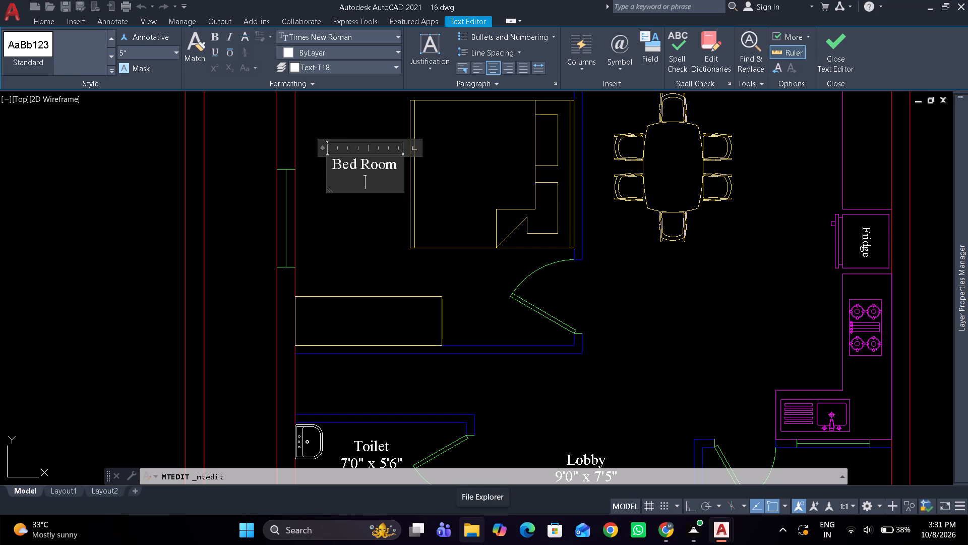
type("11'")
type("7\"")
key("space")
type("x")
key("space")
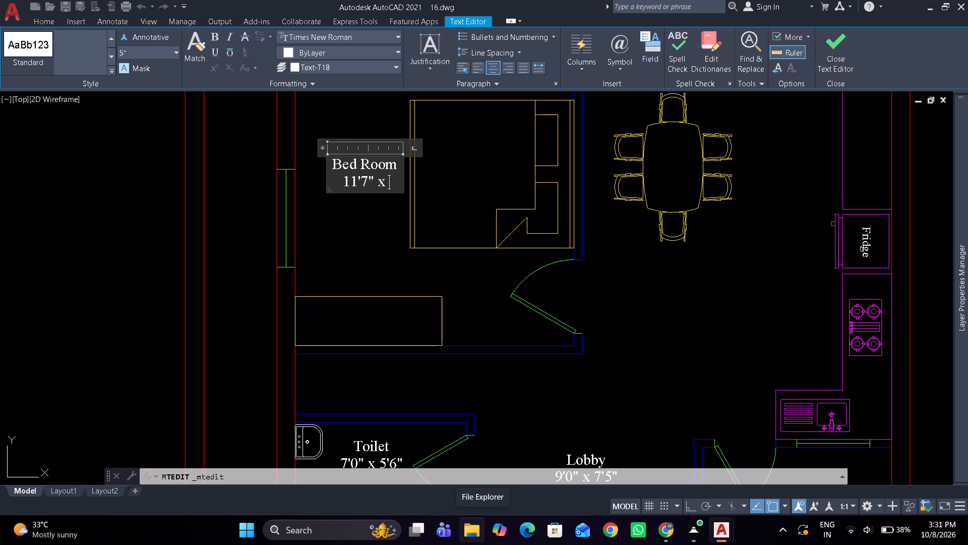
type("15'")
key("1")
key("shift+quotedbl")
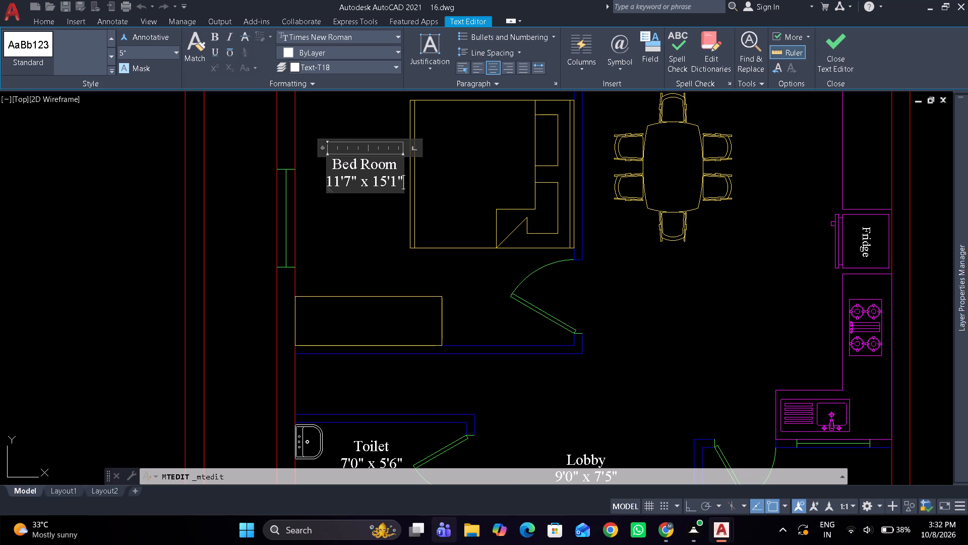
left_click(359, 247)
Nudge the Bed Room label slightly toward the window and clear the selection.
scroll(366, 183, "up", 1)
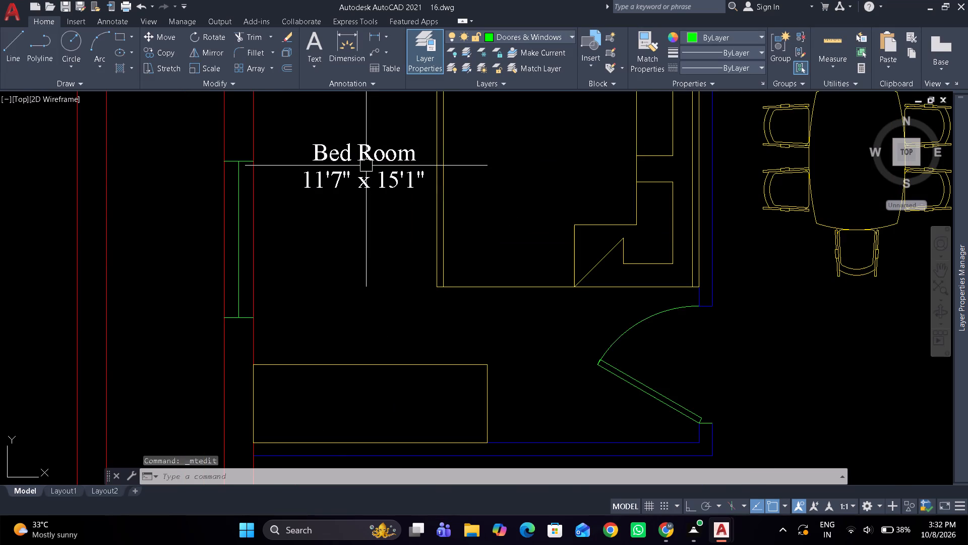
left_click(366, 163)
key("ctrl+Left")
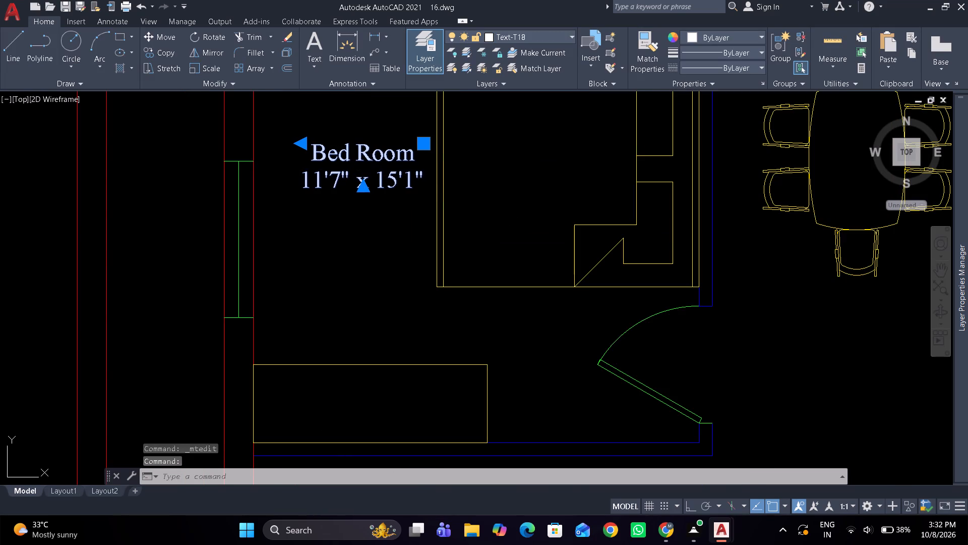
key("ctrl+Left")
key("ctrl+Left")
key("Escape")
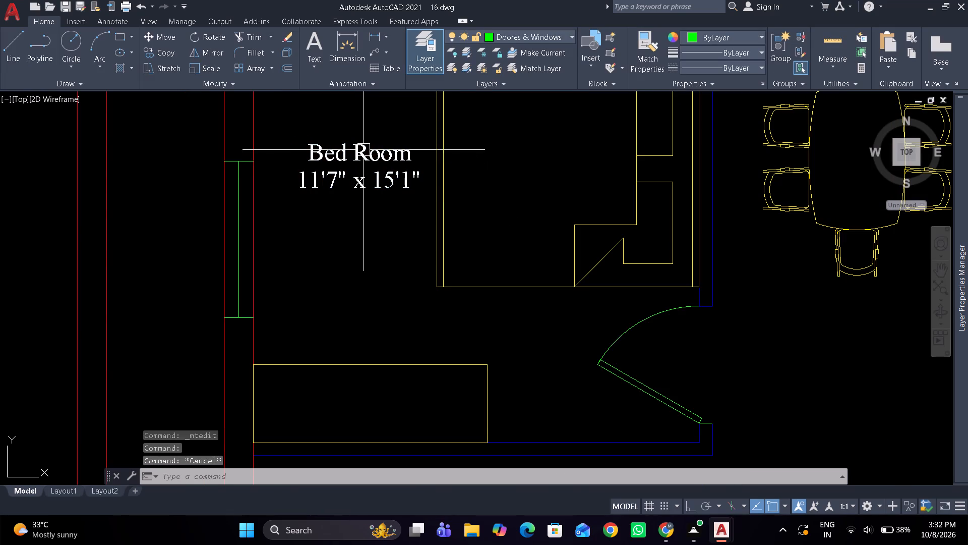
Copy the Bed Room label into the small room above the bedroom, just below its wardrobe.
left_click(364, 150)
type("co")
key("space")
left_click(364, 150)
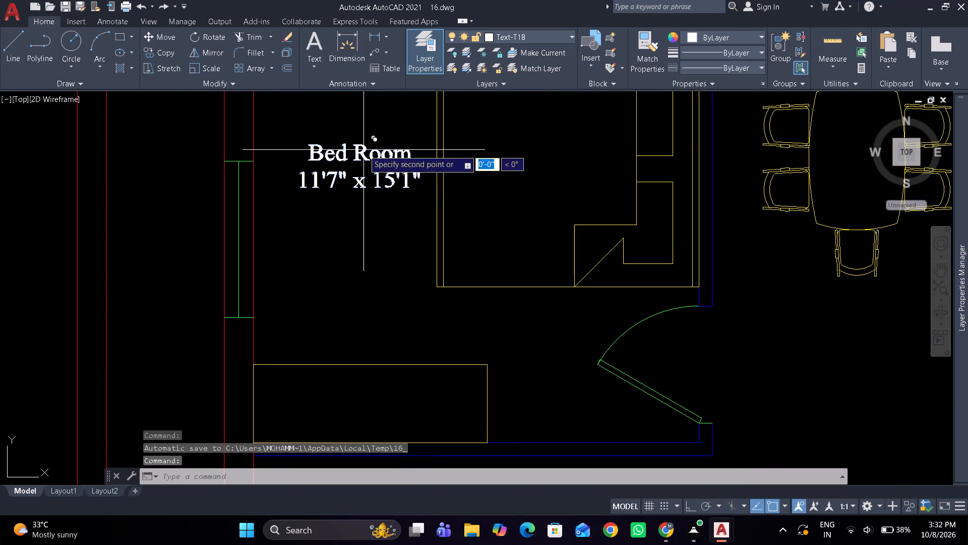
scroll(364, 149, "down", 3)
middle_click_drag(364, 149, 279, 303)
scroll(321, 224, "up", 3)
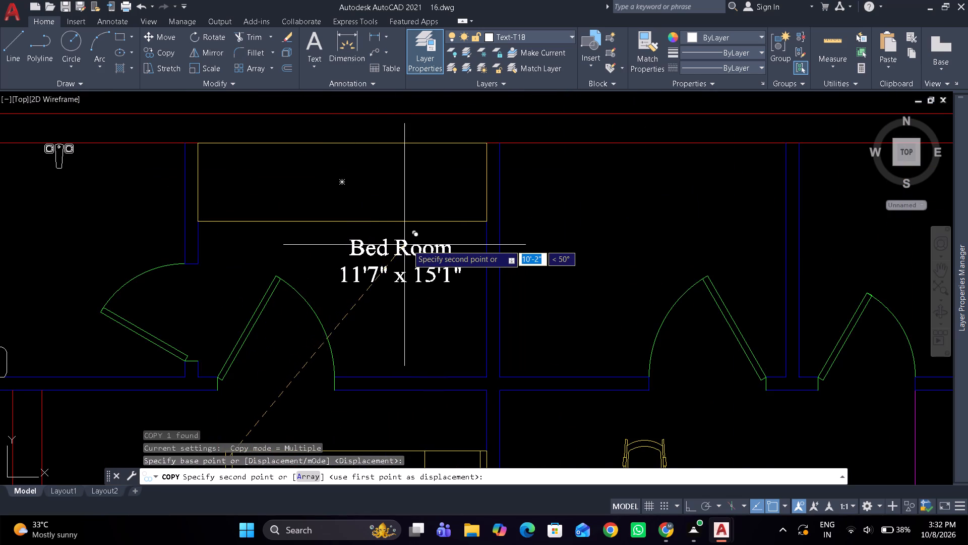
left_click(409, 252)
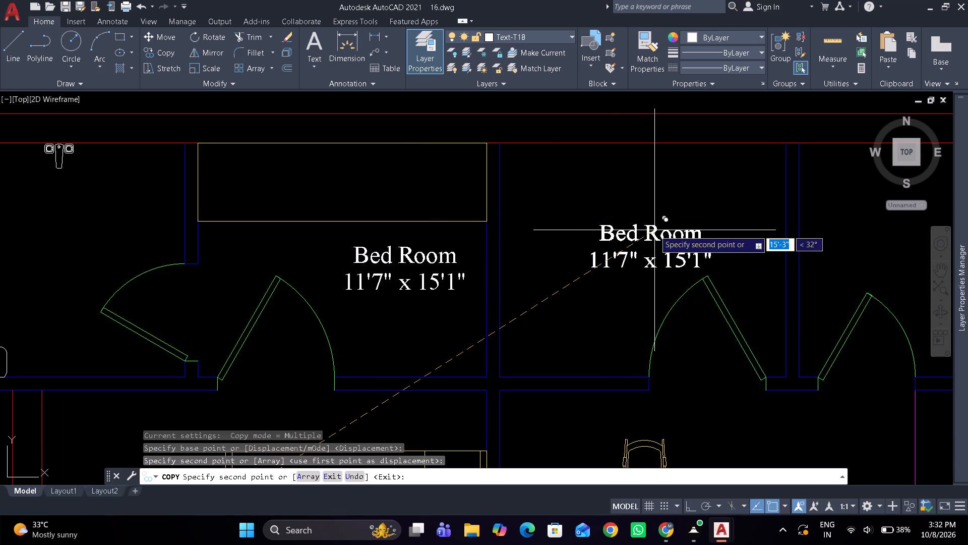
key("Escape")
Replace the copied label's text below the wardrobe with "Dress" and the size 7'5" x 6'0" on a second line.
double_click(446, 258)
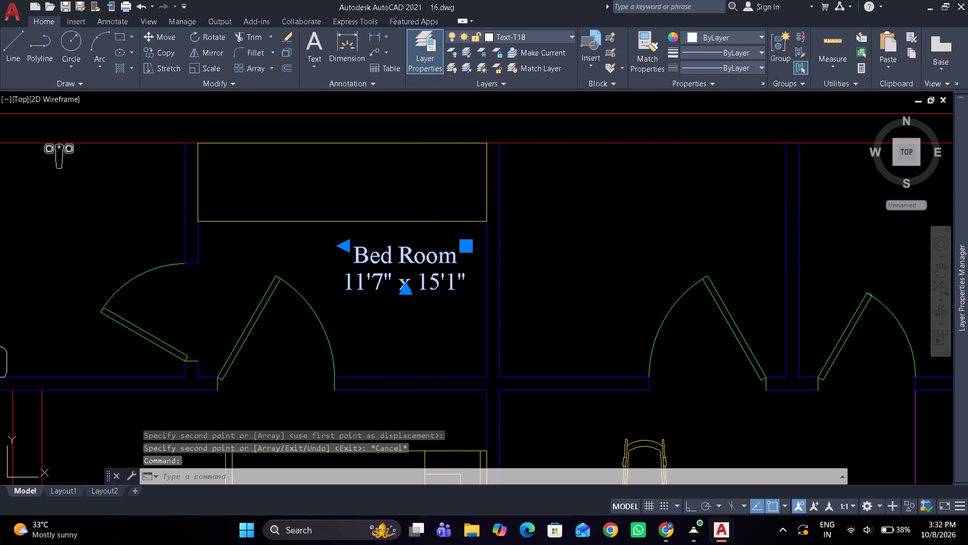
key("ctrl+a")
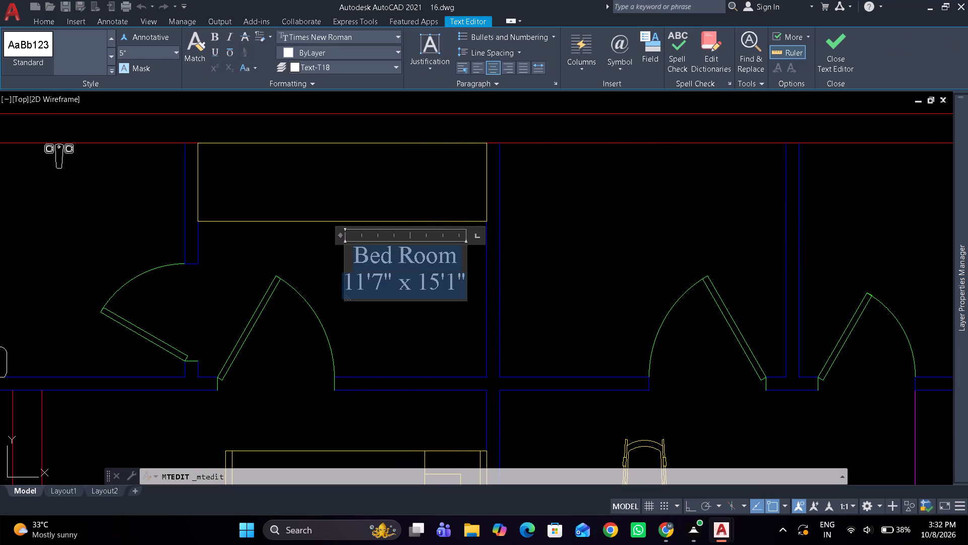
type("De")
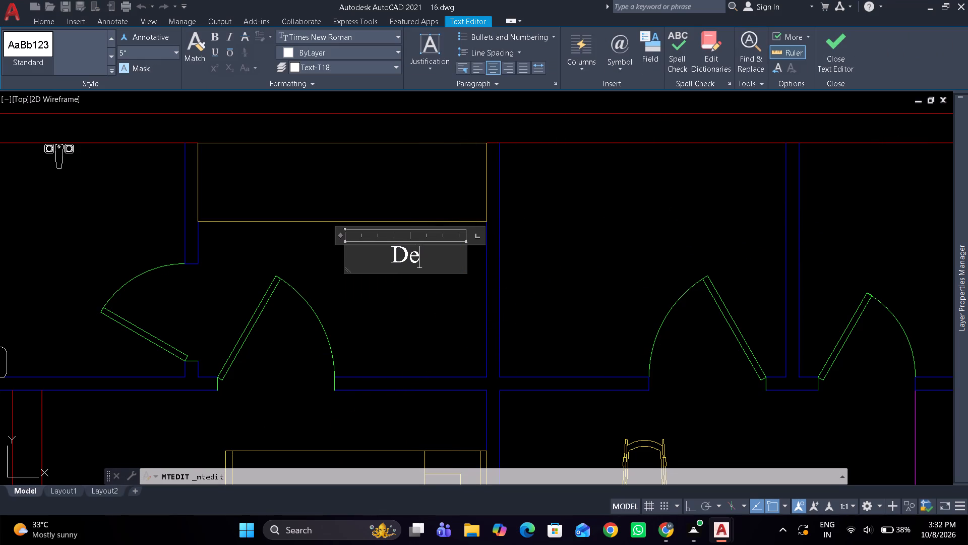
key("BackSpace")
type("re")
type("ss")
key("Return")
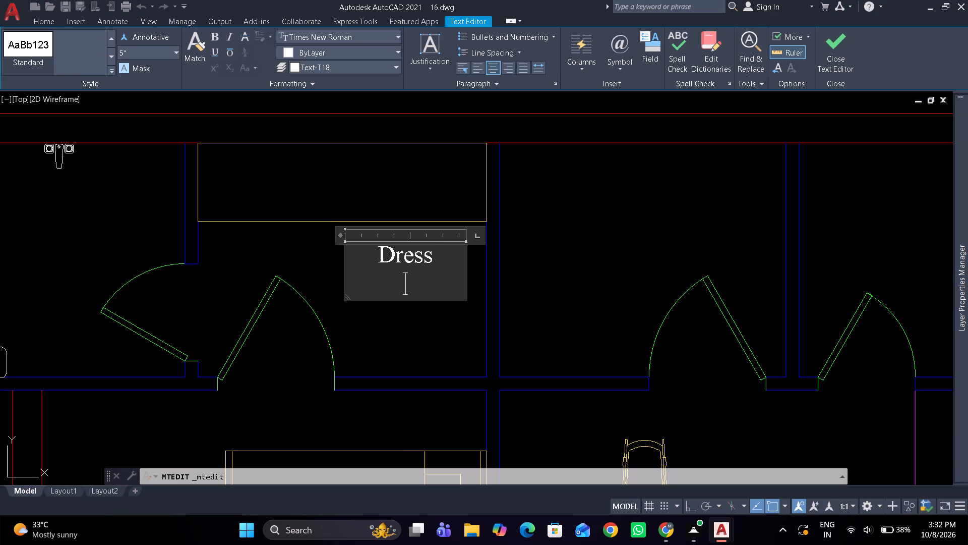
type("7'5\"")
key("space")
type("x")
key("space")
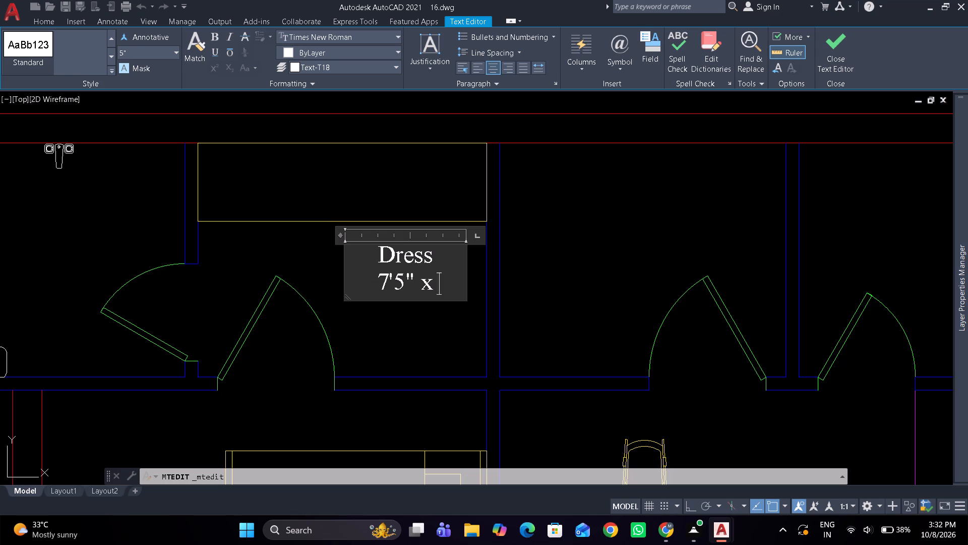
type("6'0\"")
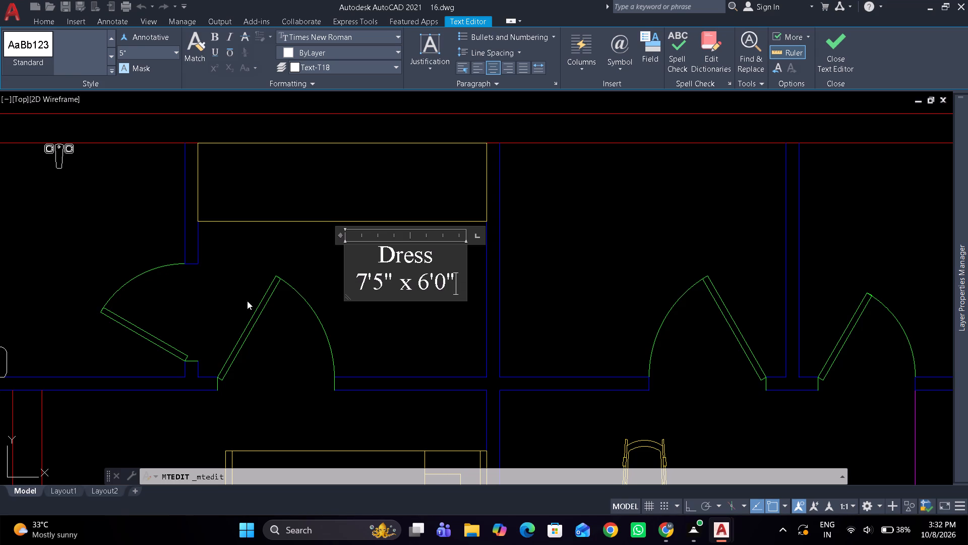
left_click_drag(388, 317, 393, 297)
With Ortho on, copy the Dress label horizontally into the two rooms to its east, beside their doors.
left_click(391, 257)
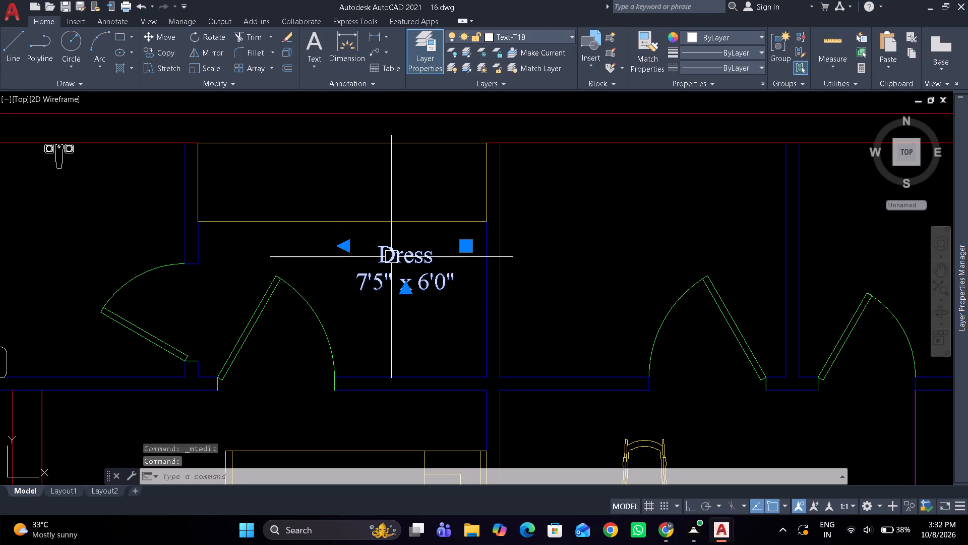
key("F8")
key("c")
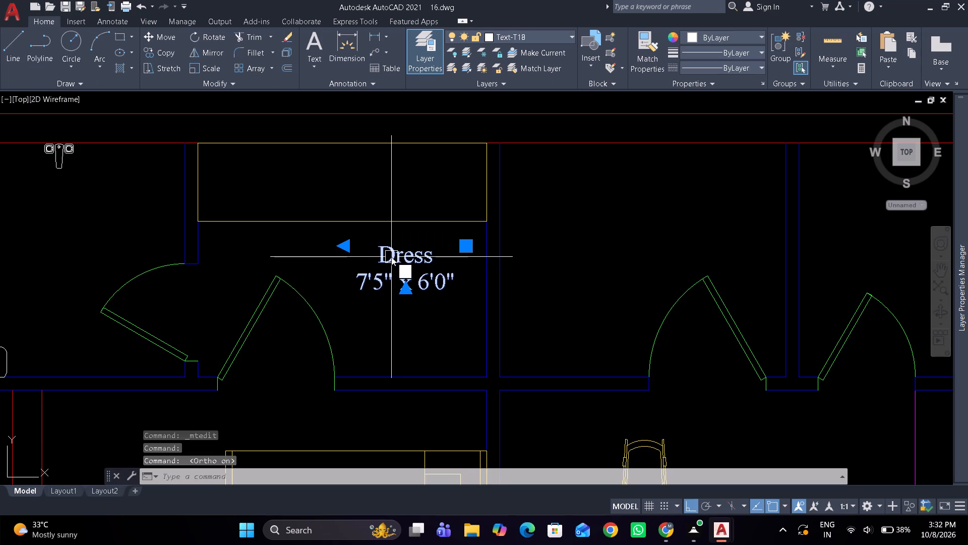
key("o")
key("space")
left_click_drag(405, 340, 495, 353)
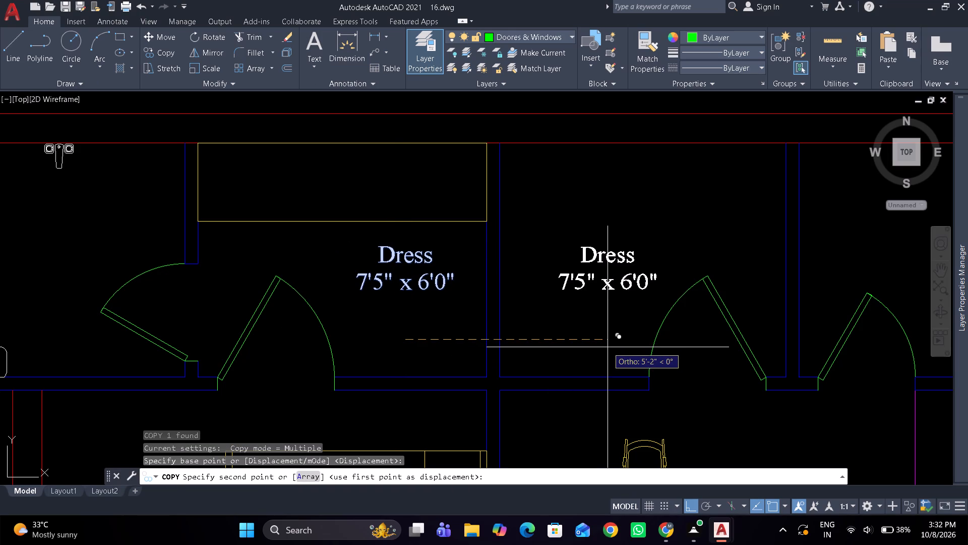
left_click(608, 347)
middle_click_drag(739, 323, 446, 346)
scroll(648, 357, "up", 1)
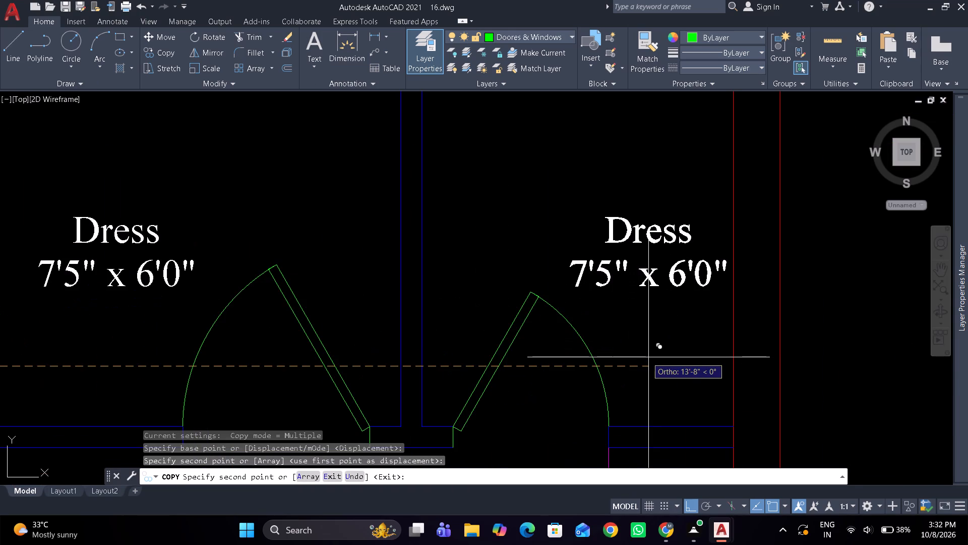
left_click(640, 359)
key("space")
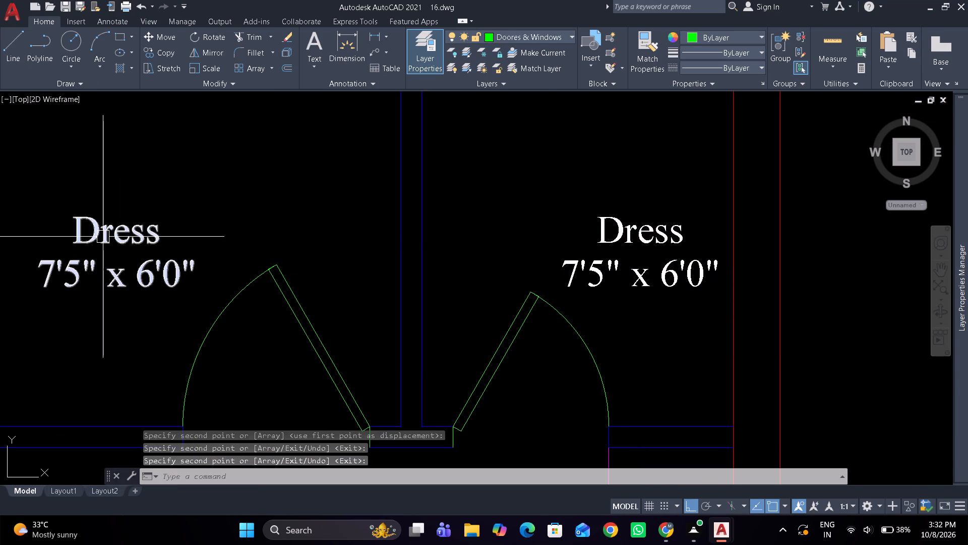
Replace the middle room's copied label with "Store" and the size 7'4" x 6'0" on a second line.
double_click(88, 229)
key("ctrl+a")
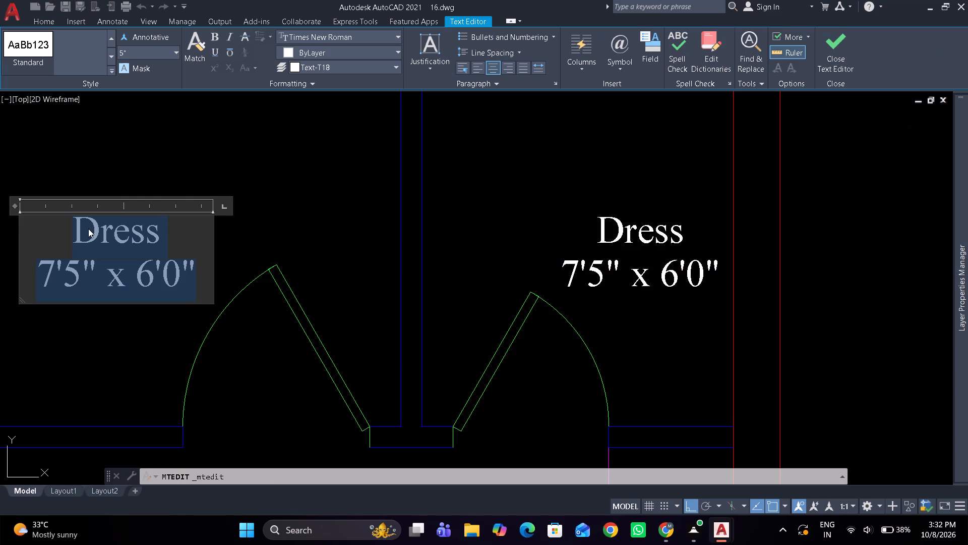
type("Store")
key("Return")
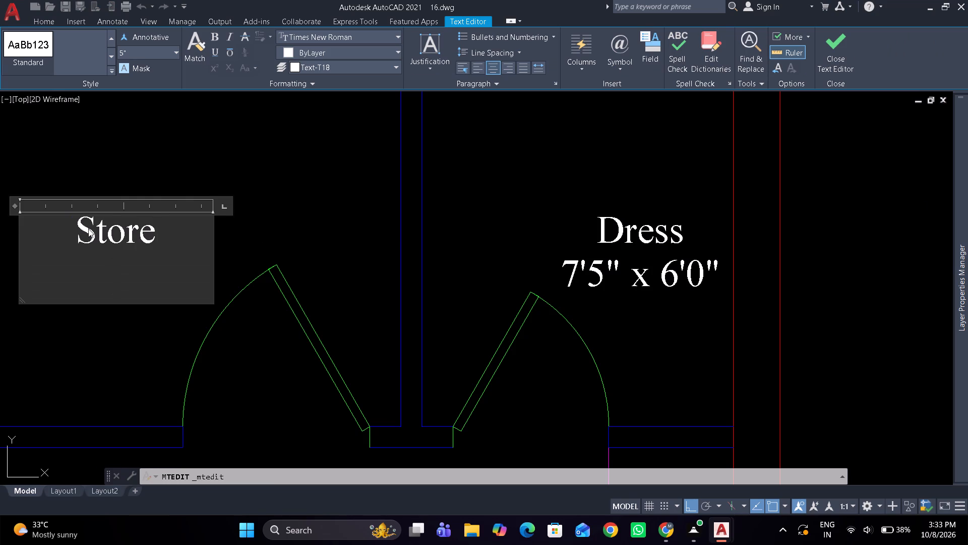
type("7'4")
type("\" x")
key("space")
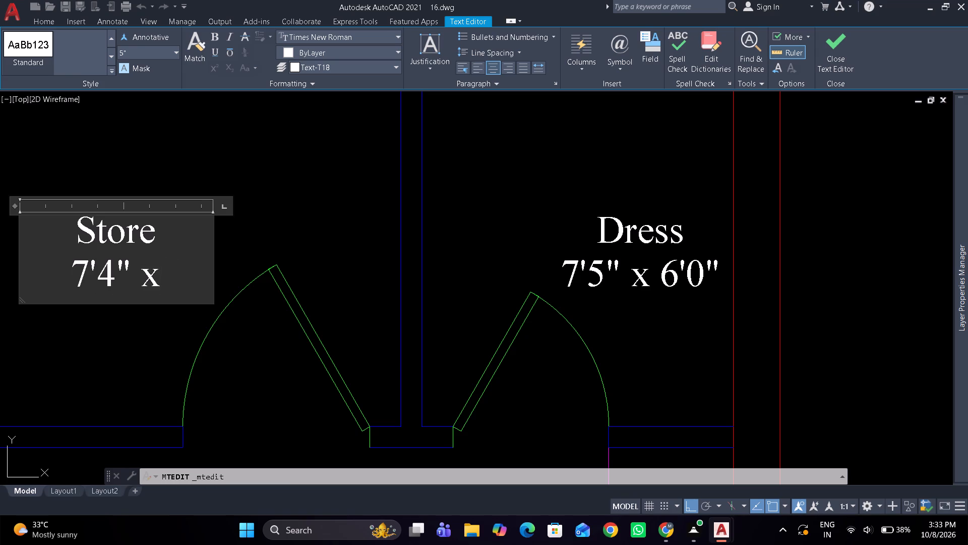
key("6")
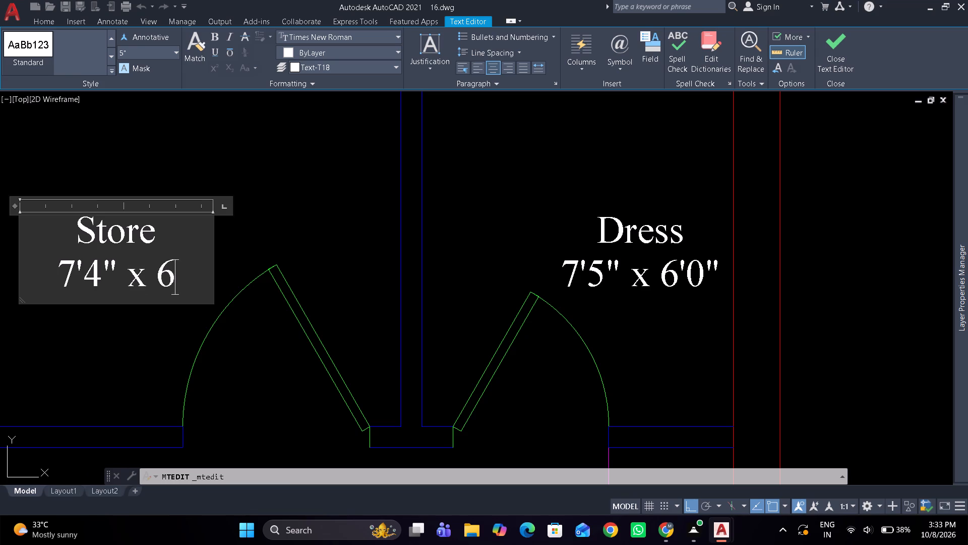
type("'0\"")
key("Return")
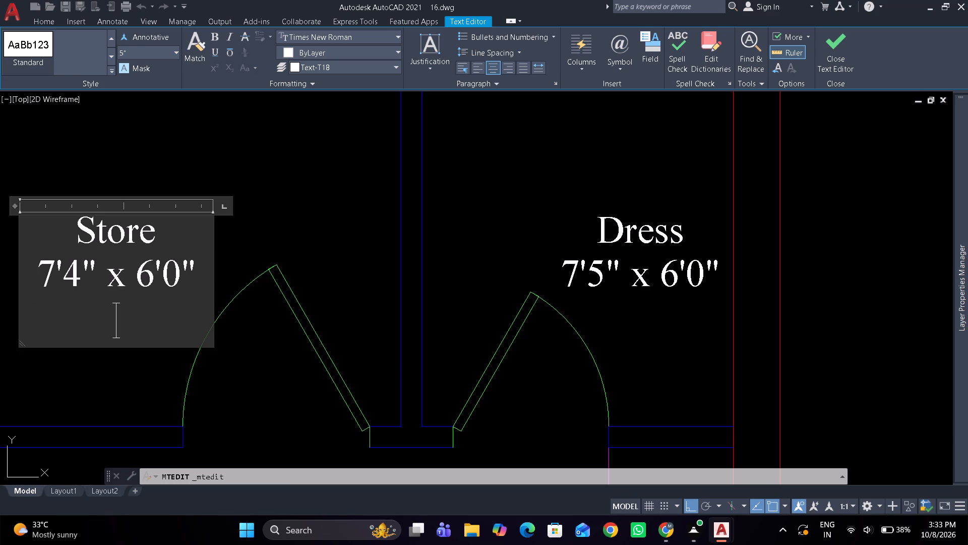
left_click(228, 148)
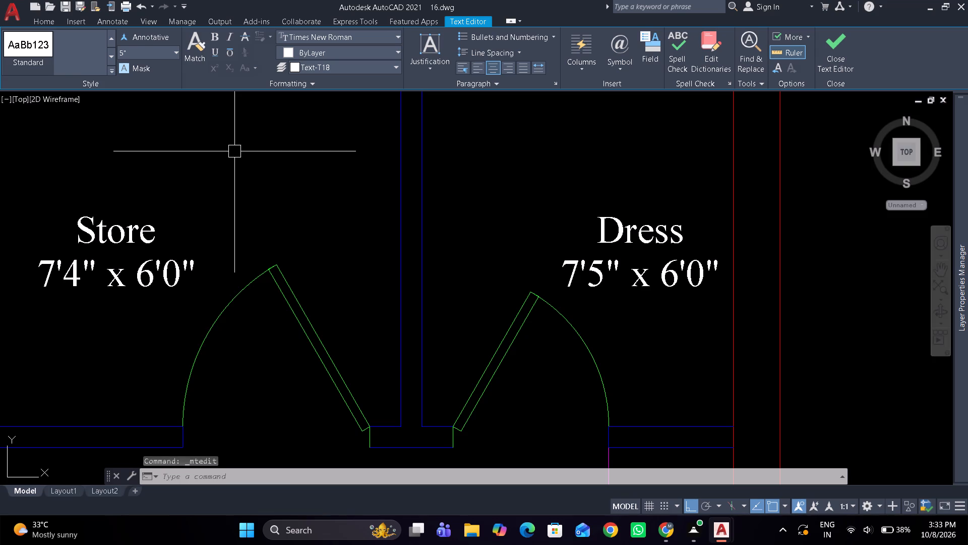
Replace the easternmost small room's copied Dress label with "Puja" and the size 5'0" x 6'0" on a second line.
double_click(612, 226)
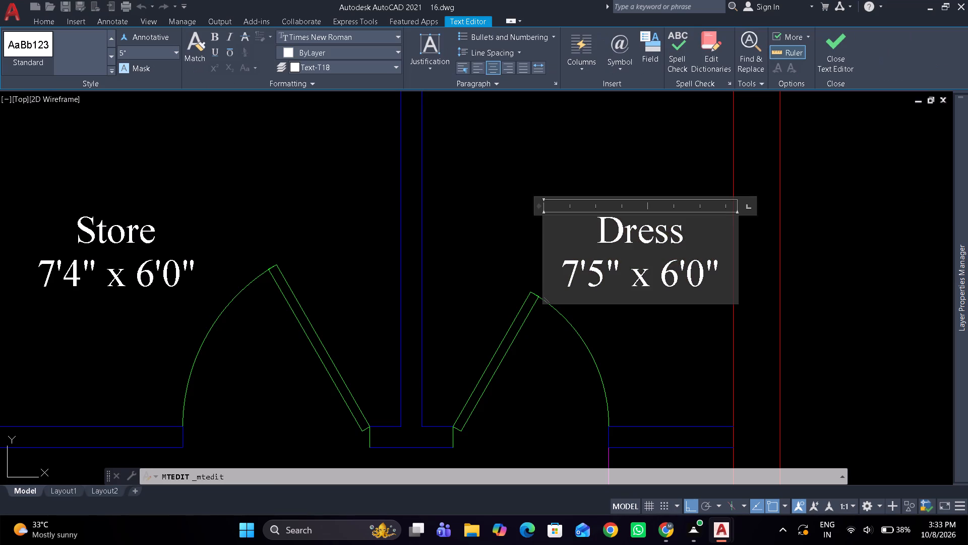
key("ctrl+a")
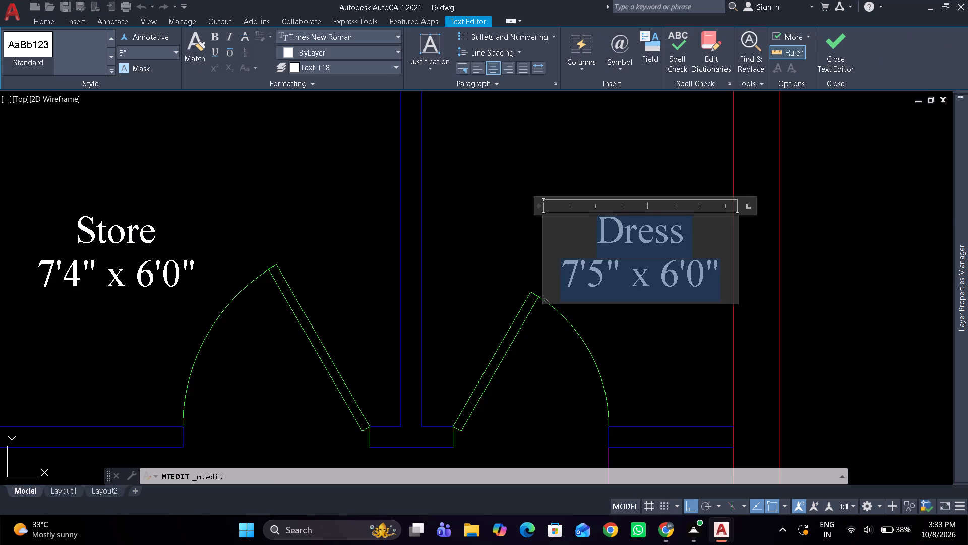
type("Pi")
key("BackSpace")
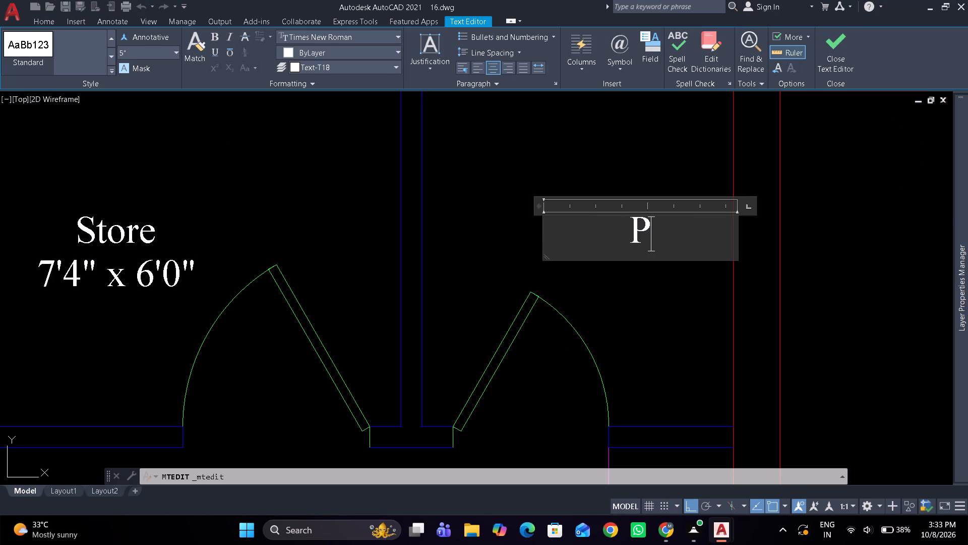
type("uj")
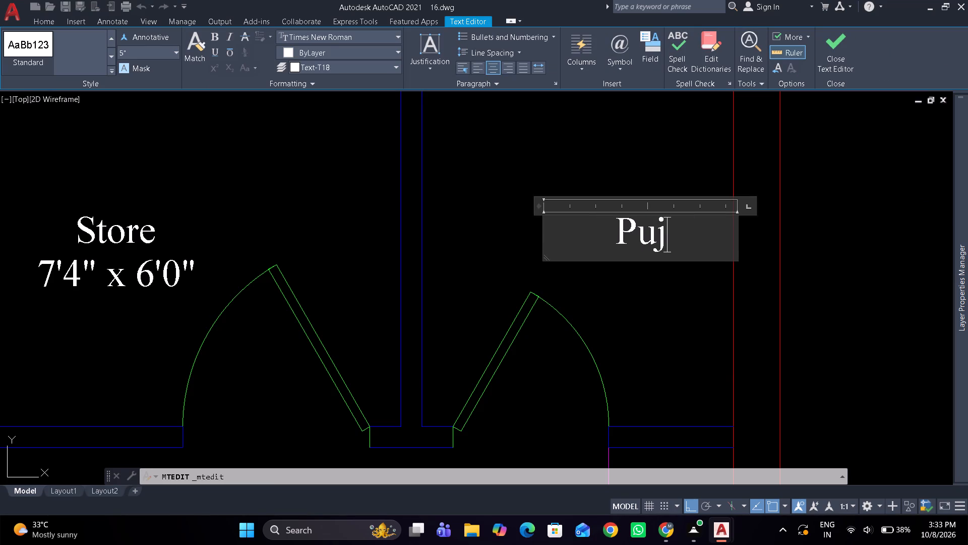
key("a")
key("Return")
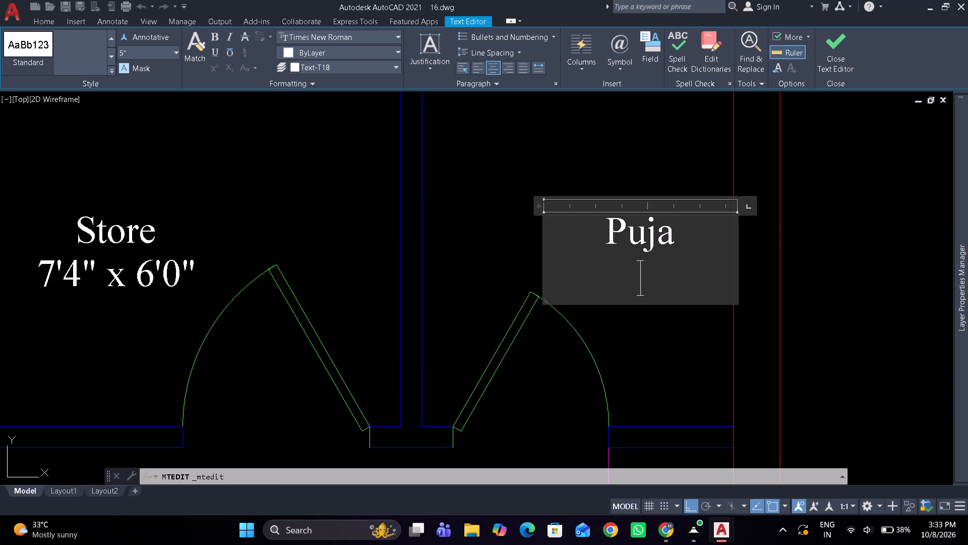
type("5'")
key("0")
key("shift+quotedbl")
key("space")
type("x")
key("space")
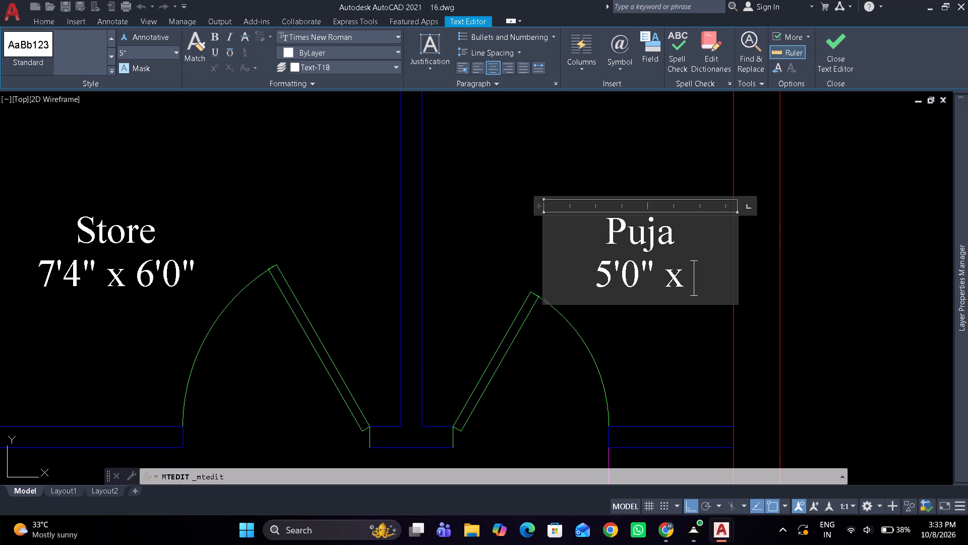
key("6")
key("apostrophe")
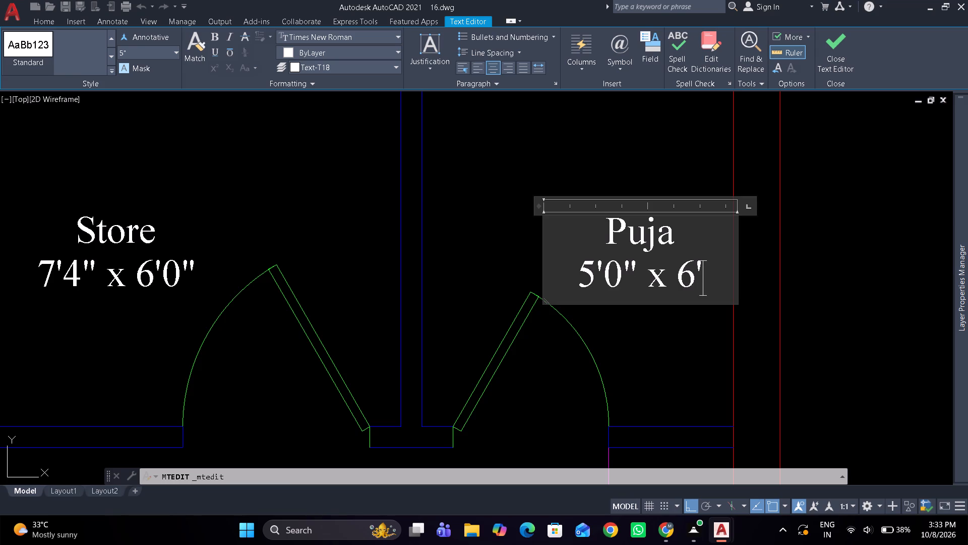
key("0")
key("shift+quotedbl")
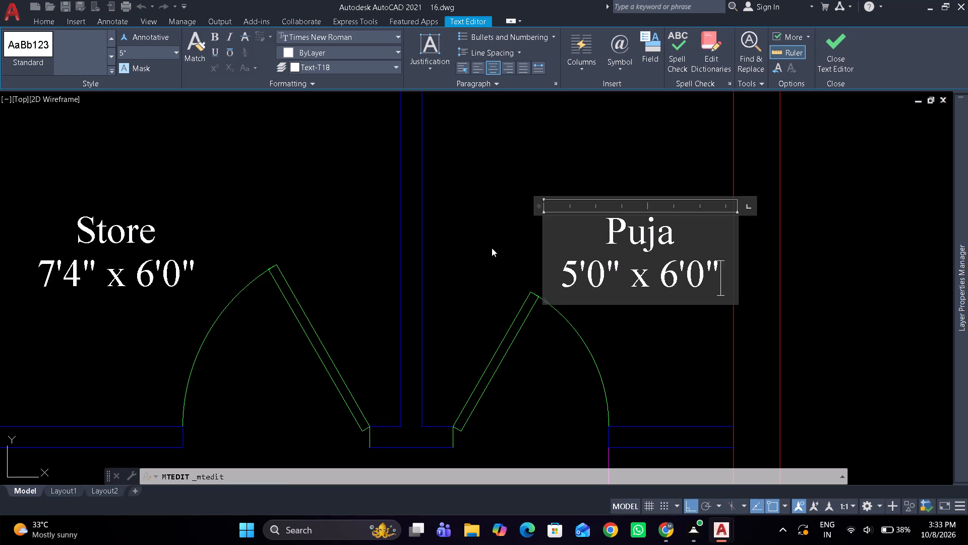
left_click(489, 191)
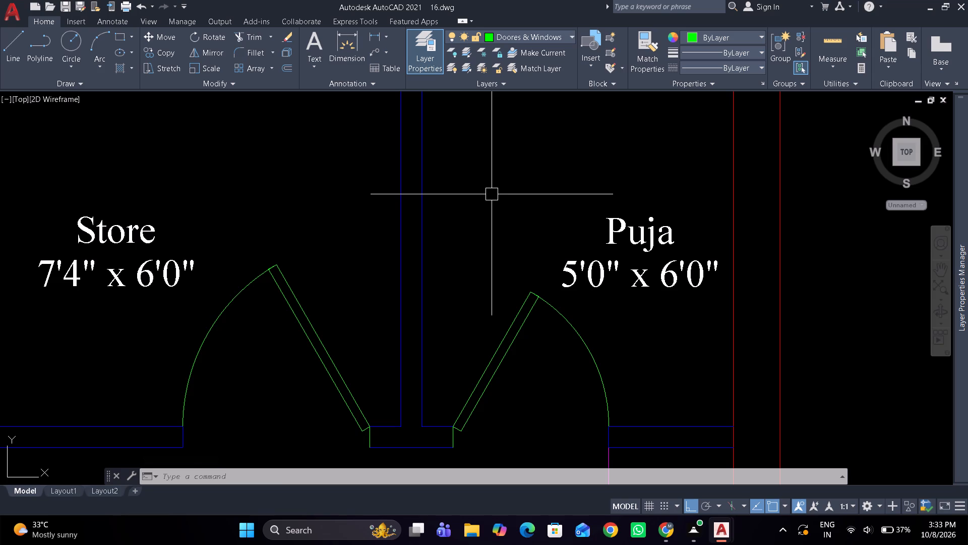
Copy the Dress label horizontally west into the adjoining washroom, between the toilet seat and the door.
scroll(558, 155, "down", 3)
middle_click_drag(558, 155, 566, 166)
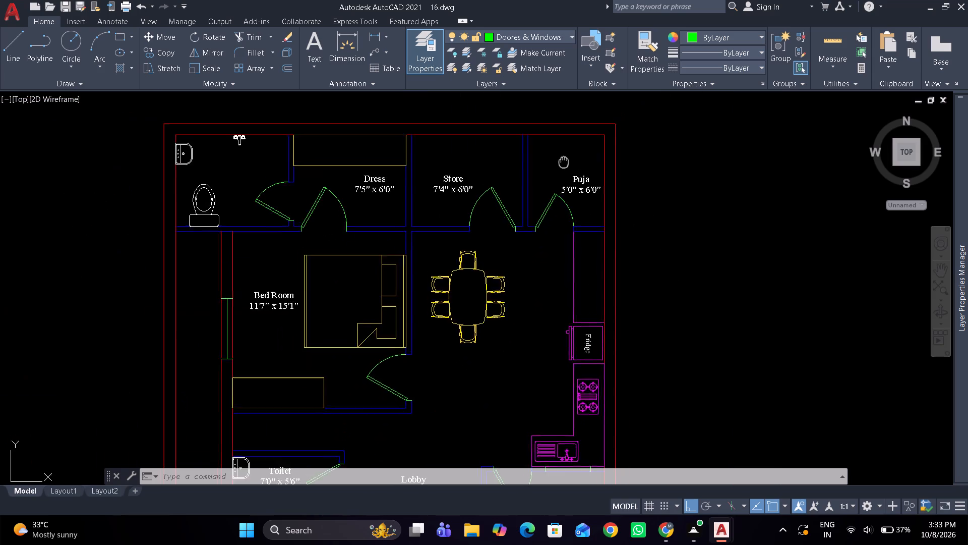
middle_click_drag(566, 166, 637, 261)
scroll(637, 261, "up", 1)
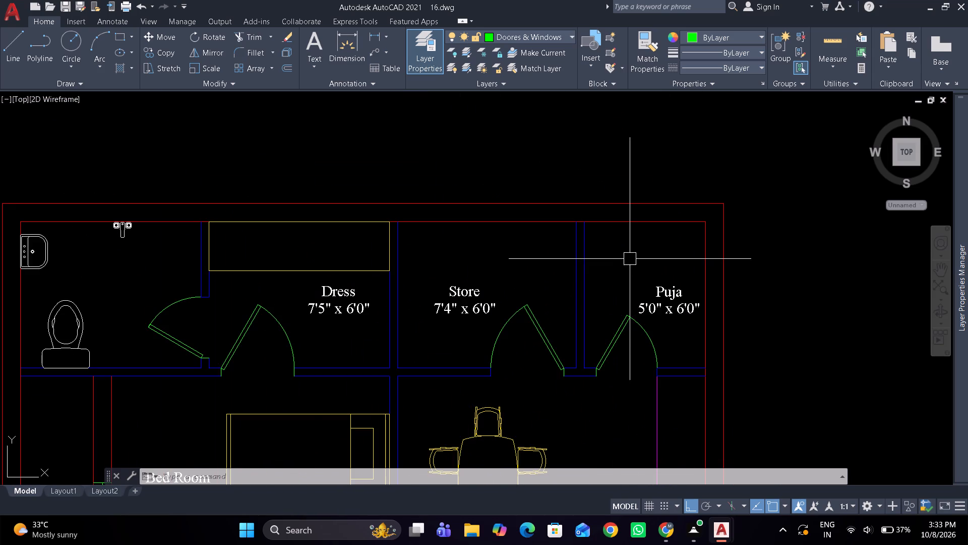
scroll(532, 271, "down", 2)
middle_click_drag(527, 271, 614, 265)
scroll(568, 261, "up", 3)
left_click(503, 300)
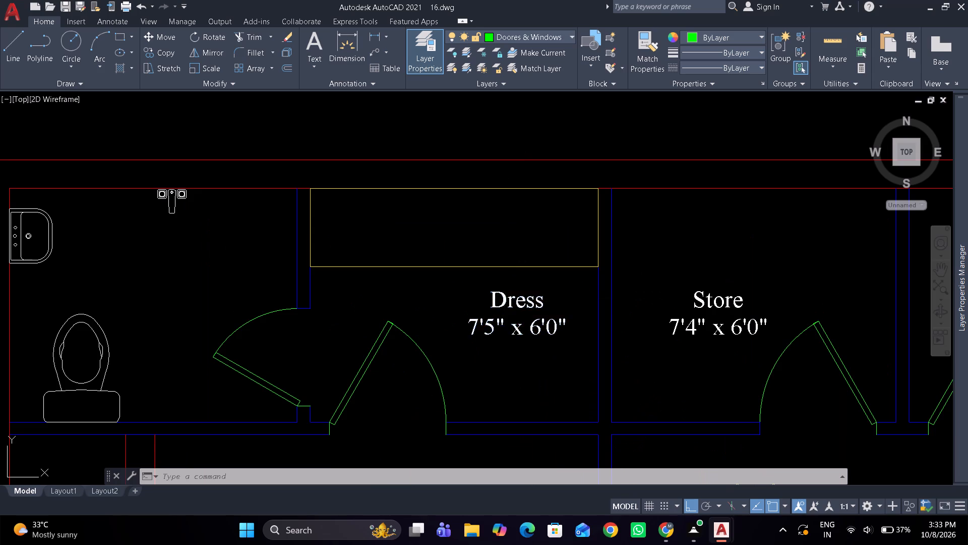
type("co")
key("space")
left_click(528, 285)
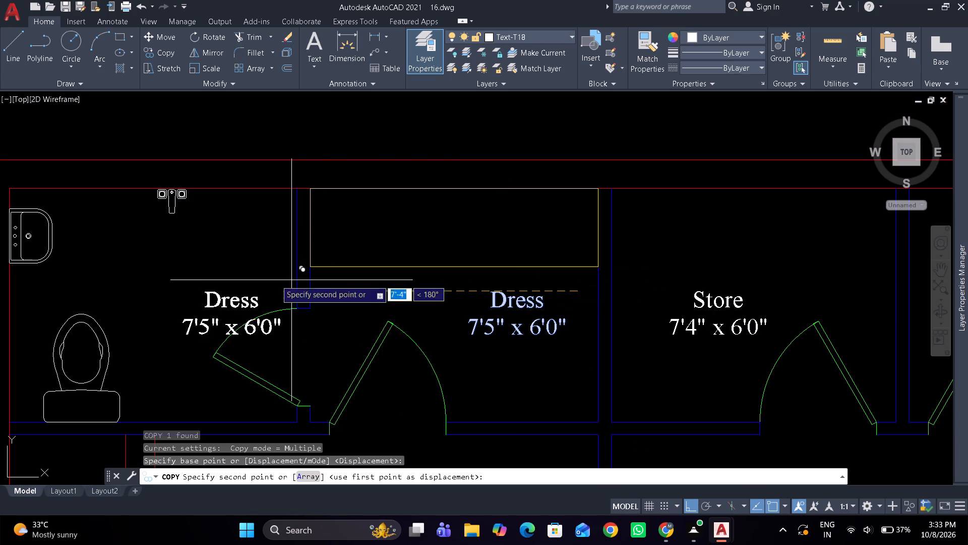
left_click(228, 269)
key("space")
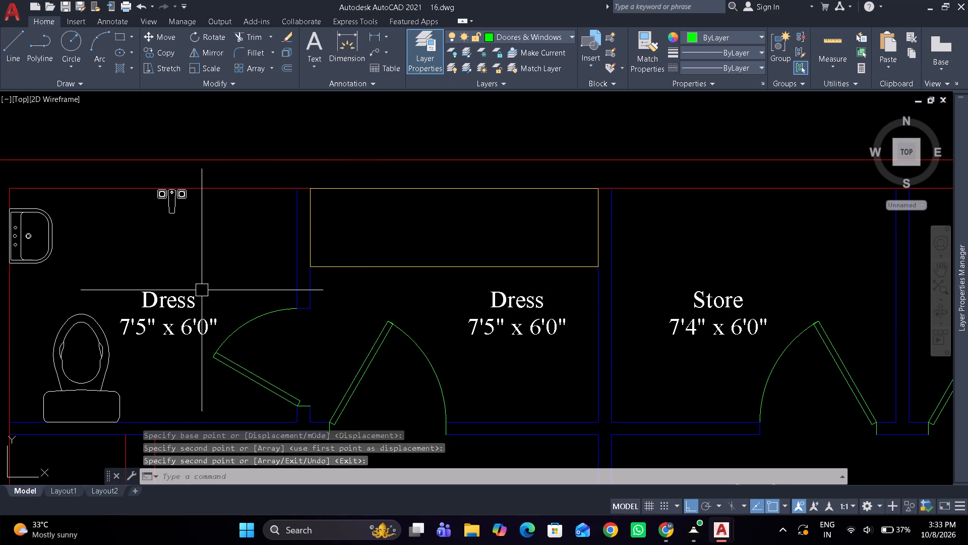
Replace the copied washroom label with "Toilet" and the size 7'5" x 6'0" on a second line.
double_click(184, 303)
key("ctrl+a")
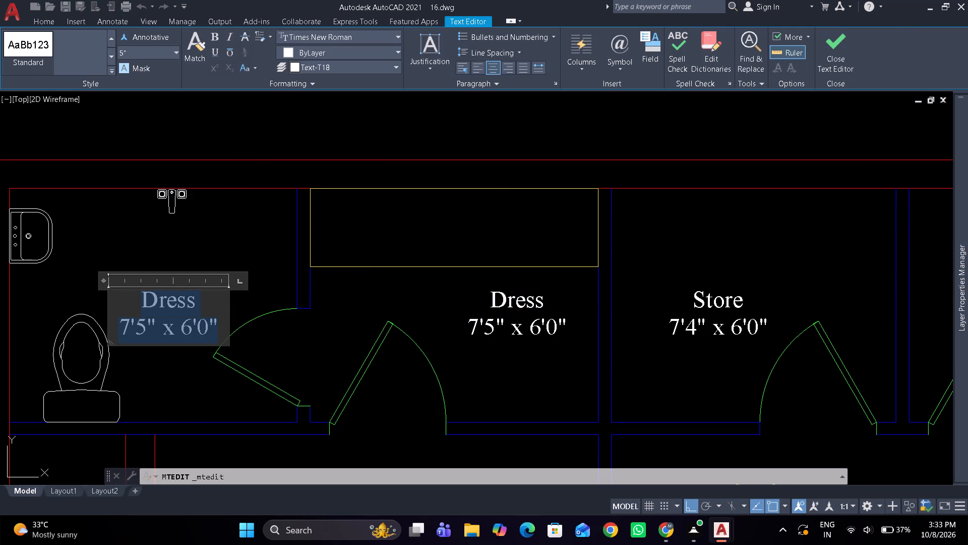
key("shift+t")
type("iolet")
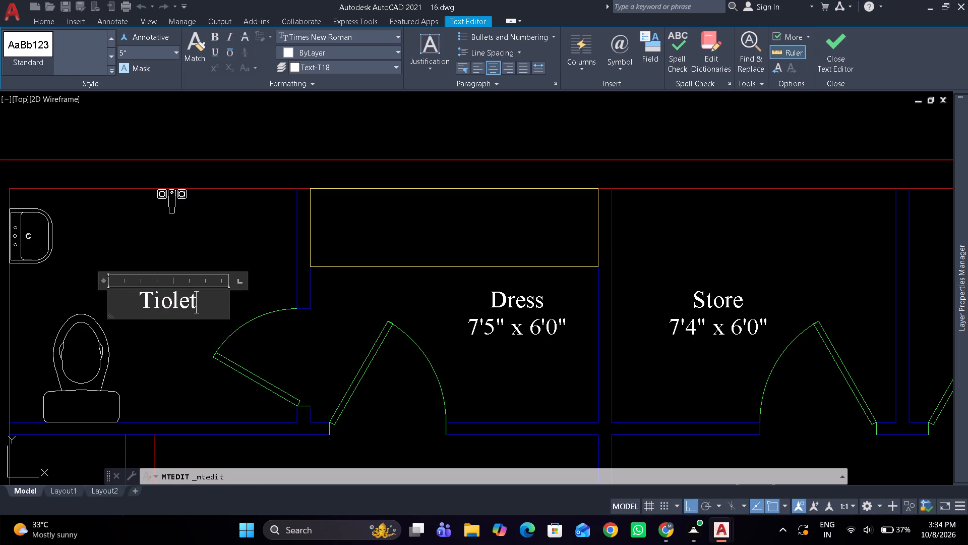
key("BackSpace")
key("BackSpace")
key("BackSpace")
key("BackSpace")
key("BackSpace")
type("oil")
type("et")
key("Return")
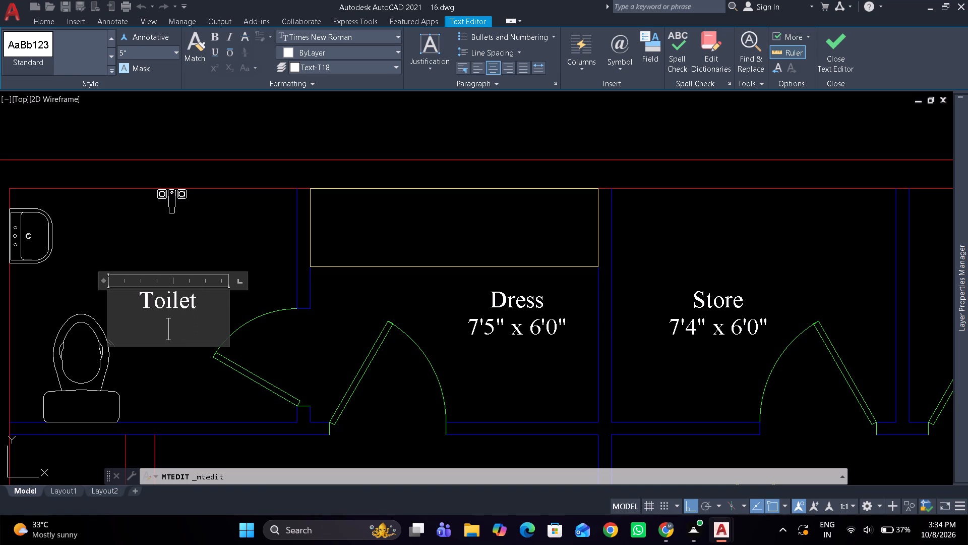
type("7'")
type("5\"")
key("space")
type("x")
key("space")
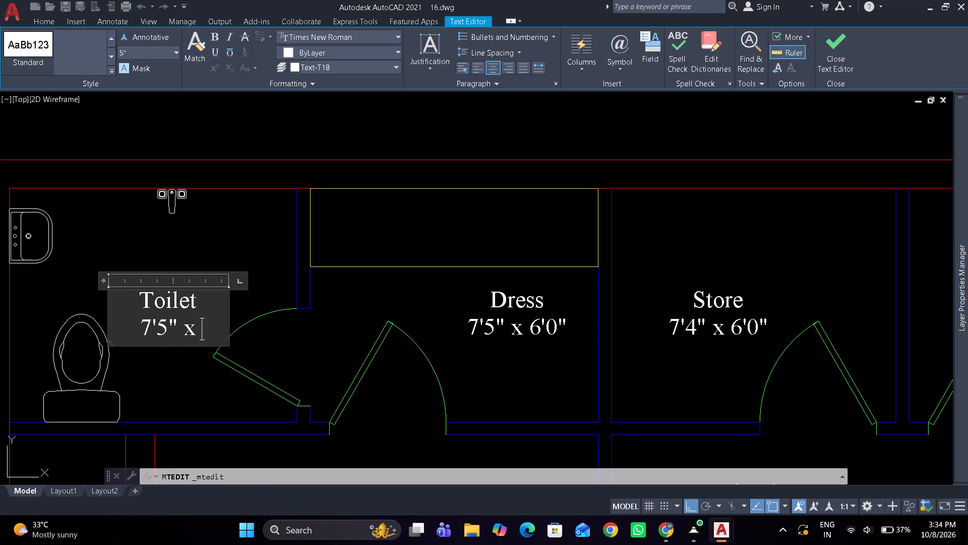
type("6'0\"")
left_click(233, 244)
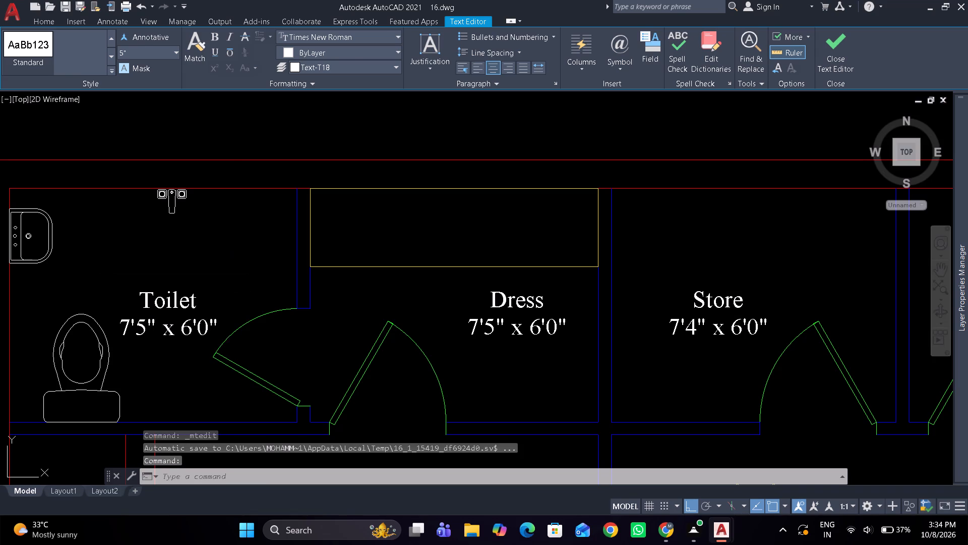
Copy the upper Bed Room label horizontally into the dining area, between the dining table and the kitchen counter.
scroll(258, 192, "down", 2)
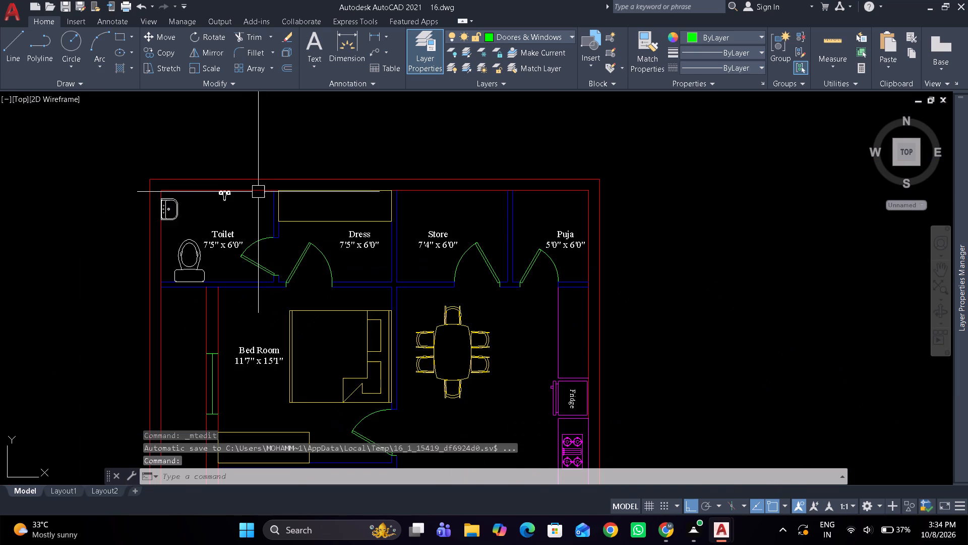
scroll(258, 213, "down", 1)
middle_click_drag(246, 198, 239, 194)
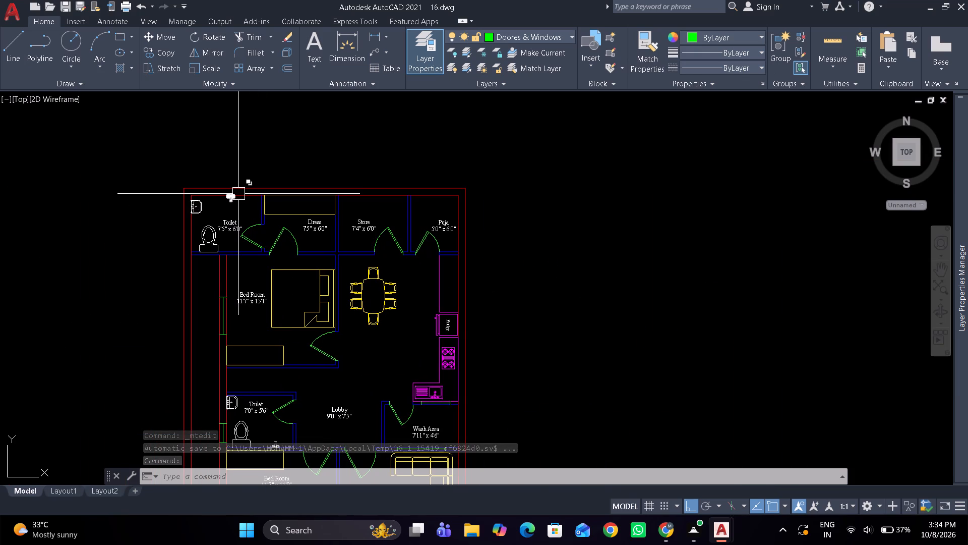
scroll(240, 217, "up", 1)
left_click(259, 343)
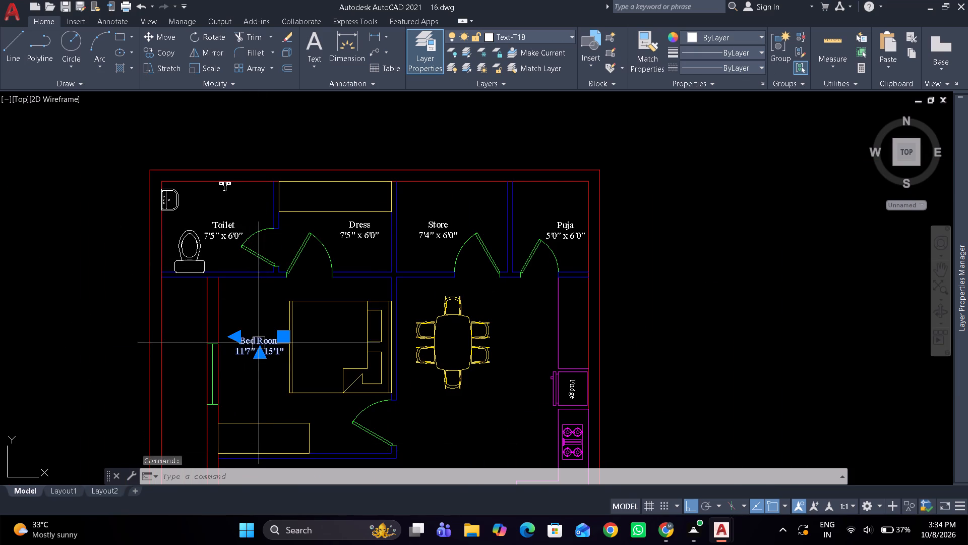
key("c")
key("o")
key("space")
left_click(258, 395)
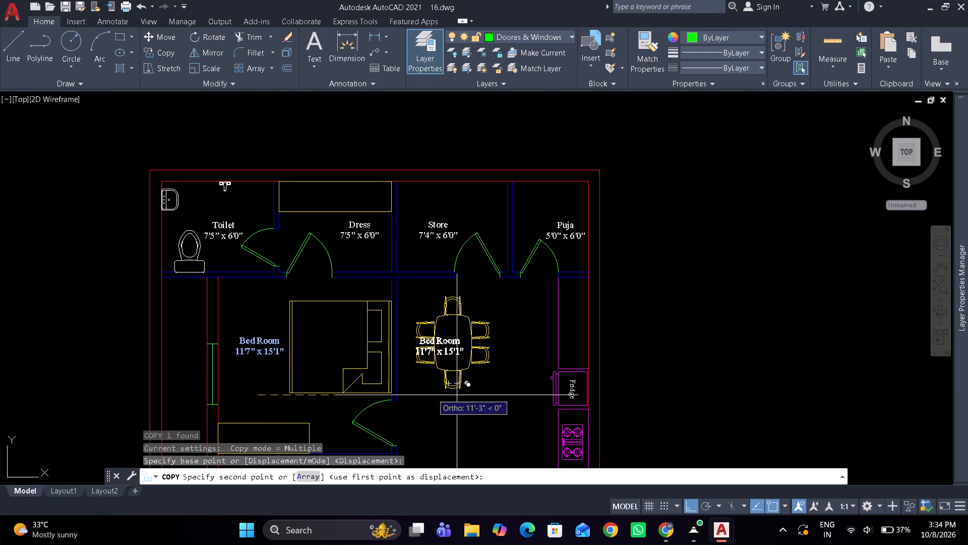
scroll(502, 408, "up", 2)
left_click(558, 410)
key("space")
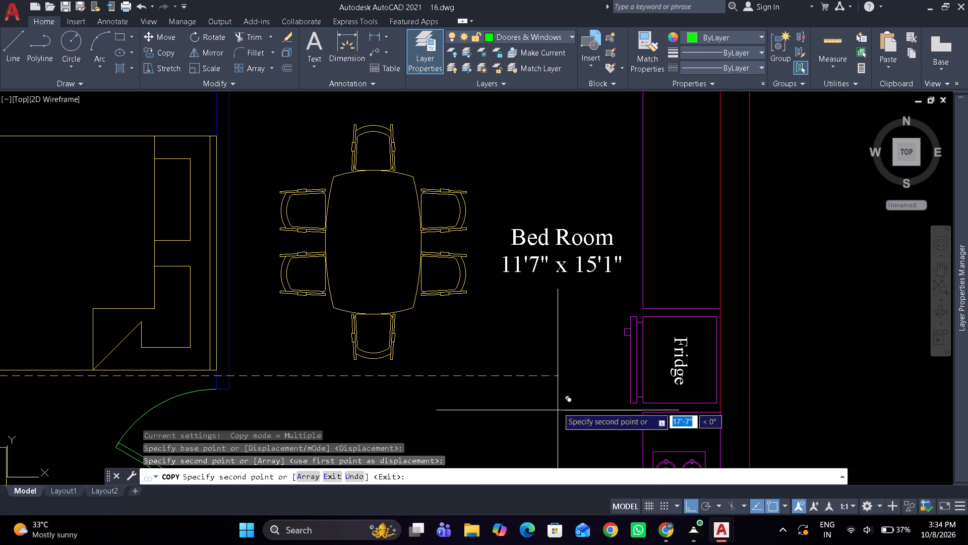
Replace the label copied beside the dining table with "Dinning" and the size 12'9" x 9'0" on a second line.
double_click(568, 245)
key("ctrl+a")
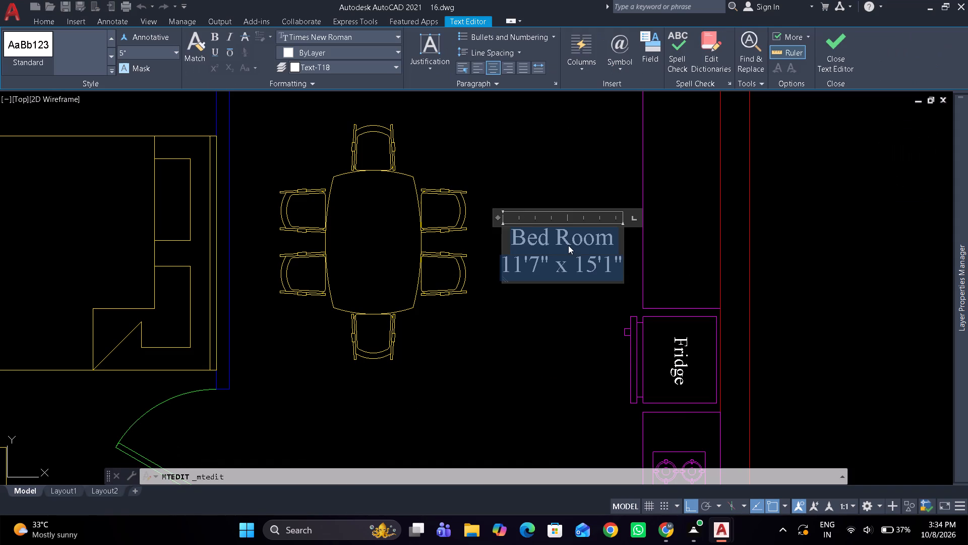
type("Dinning")
key("Return")
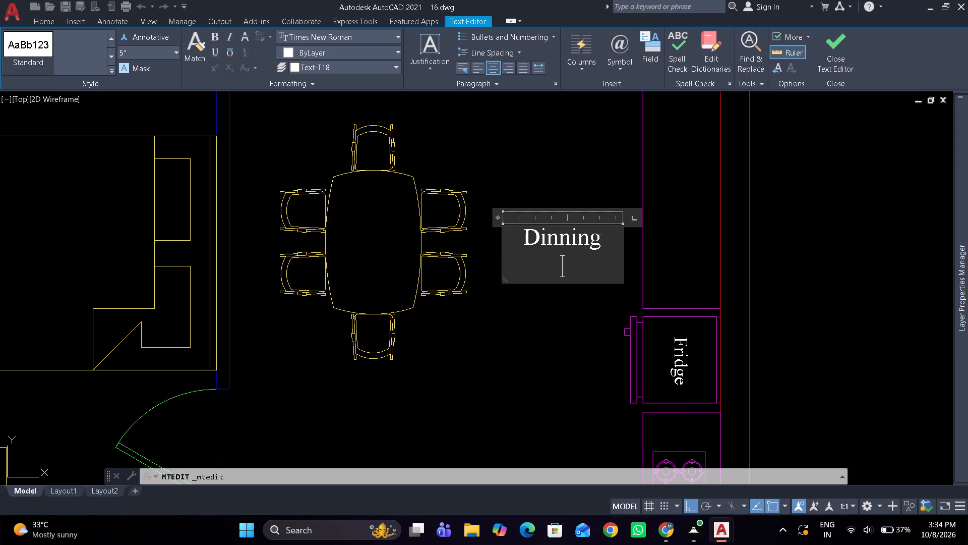
type("12'")
type("9\"")
key("space")
type("x")
key("space")
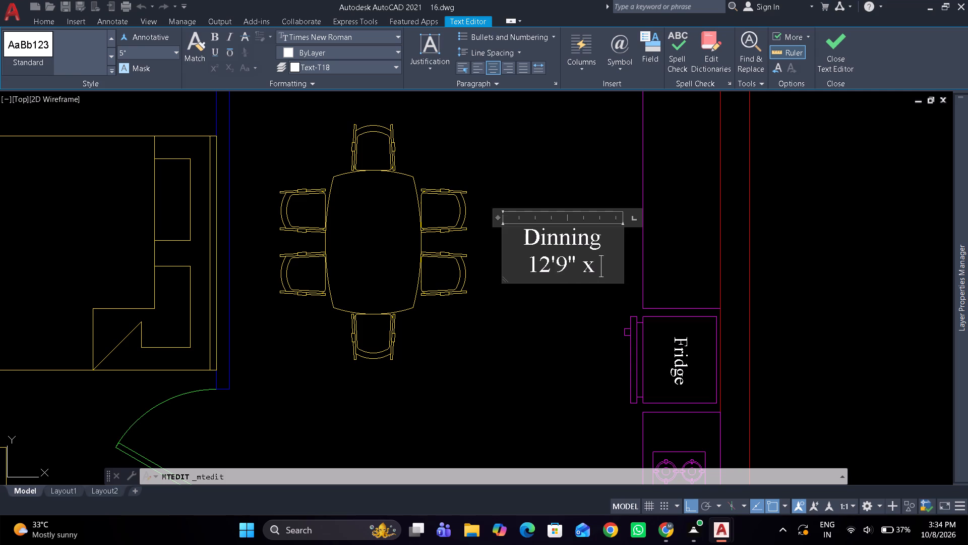
type("9'0\"")
right_click(568, 237)
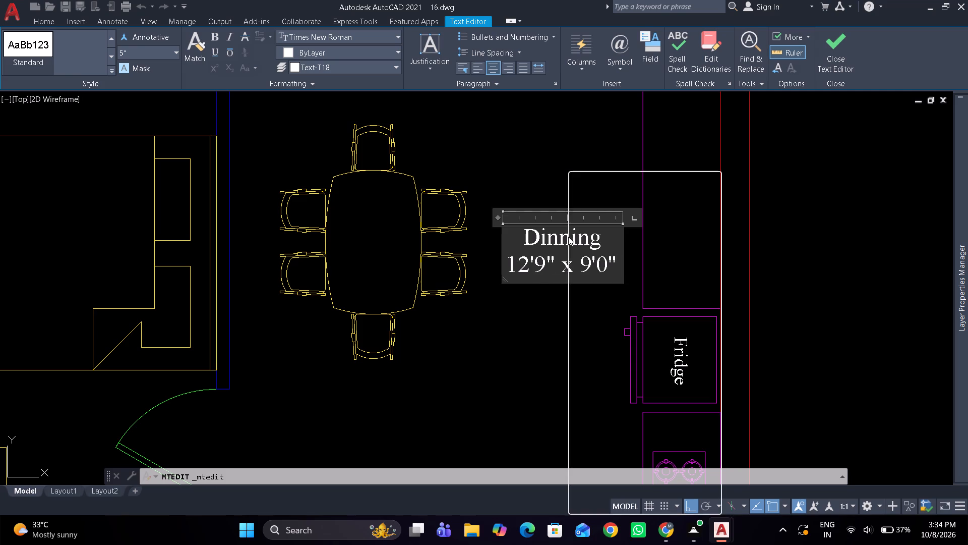
left_click_drag(581, 329, 556, 337)
left_click(522, 332)
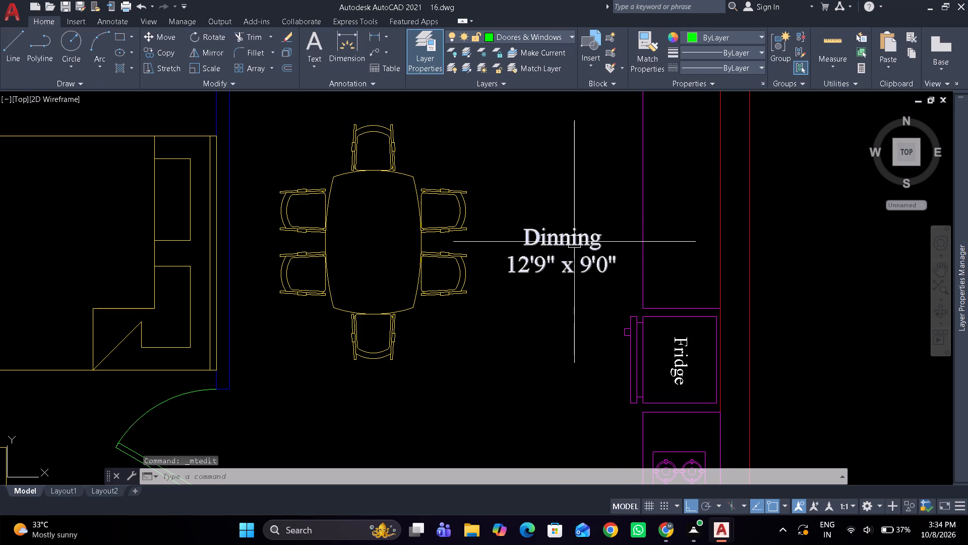
Make a copy of the Dinning label rotated 270° so that it reads vertically, keeping the original label.
left_click(574, 239)
type("ro")
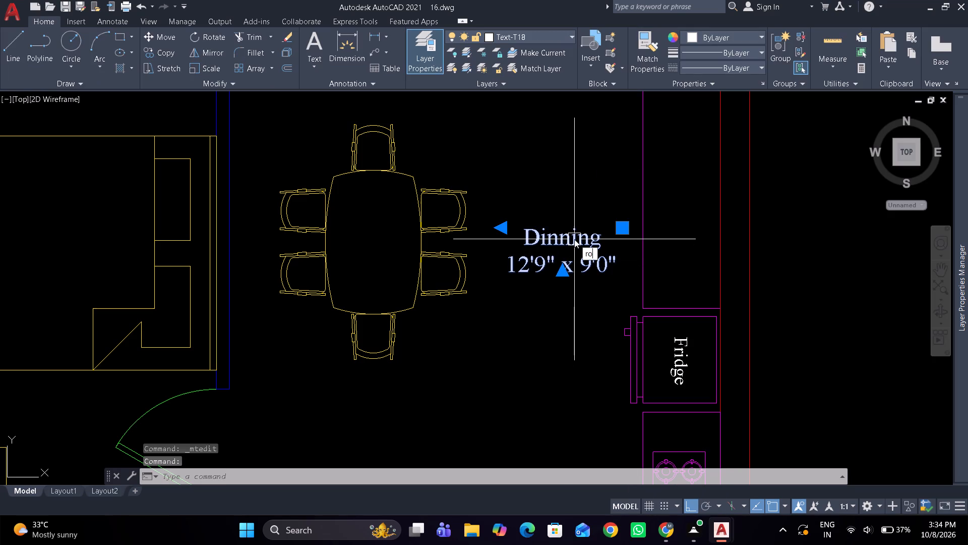
key("space")
left_click(574, 239)
type("c")
key("space")
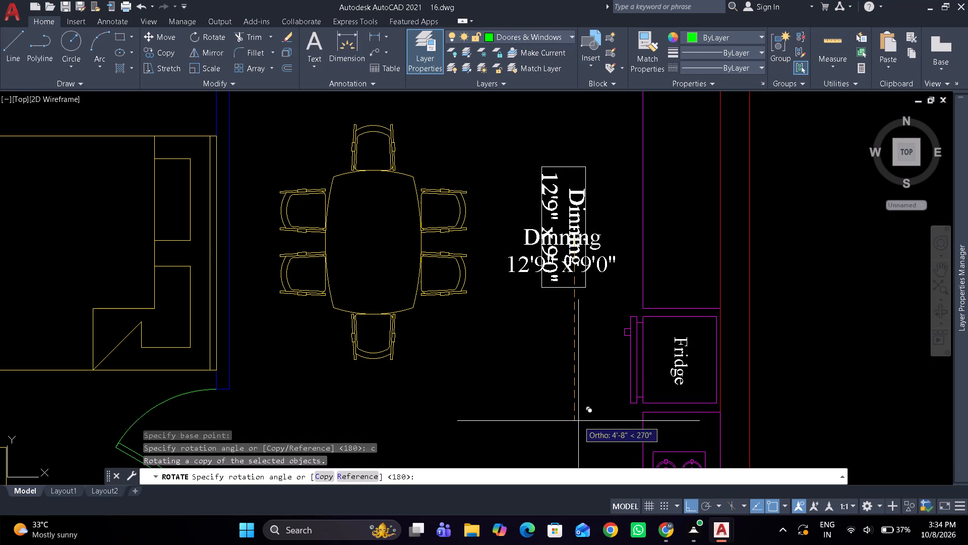
left_click_drag(573, 407, 573, 398)
Move the vertical Dinning copy northeast onto the counter section above the fridge.
left_click(578, 206)
left_click_drag(574, 199, 694, 148)
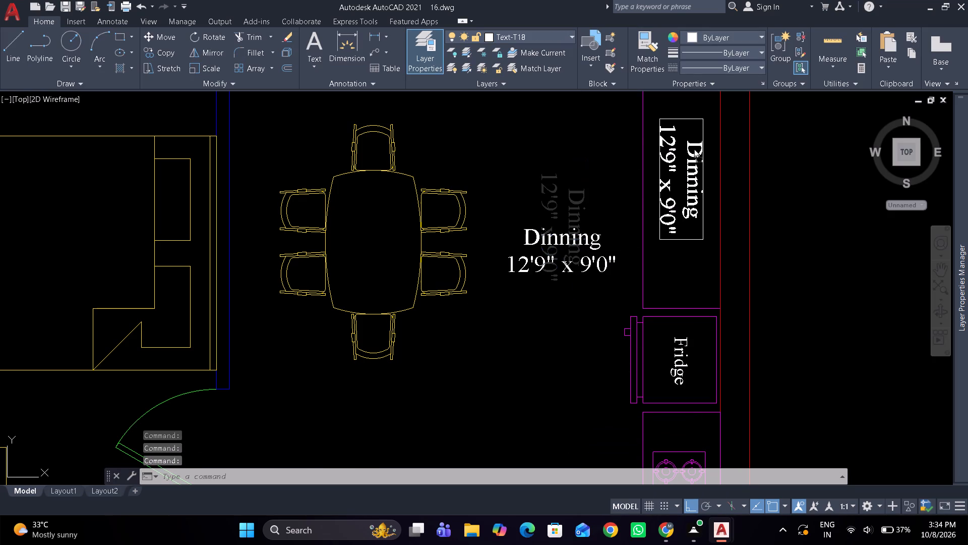
left_click_drag(694, 148, 689, 149)
Replace the vertical label on the counter above the fridge with the single word "Crockery".
double_click(689, 149)
key("ctrl+a")
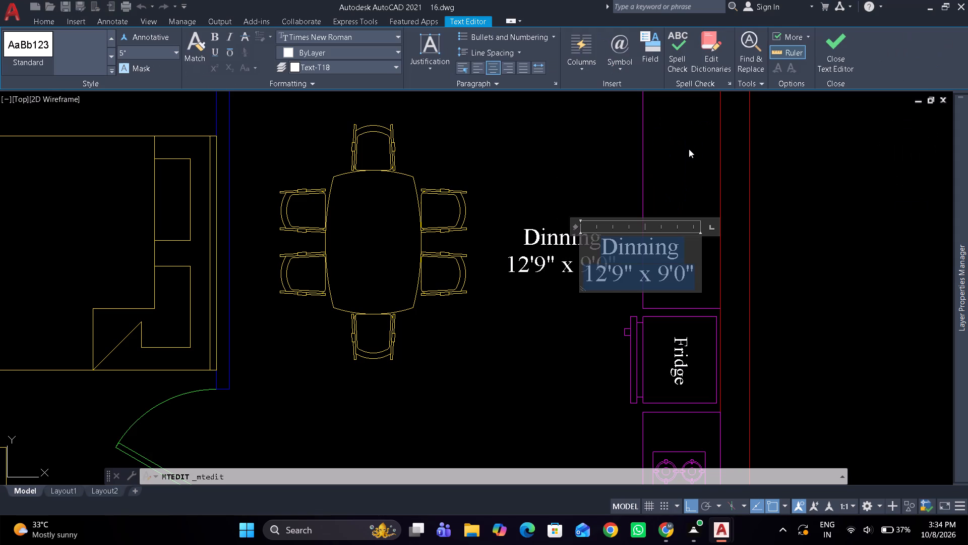
type("Crock")
type("ery")
left_click(547, 359)
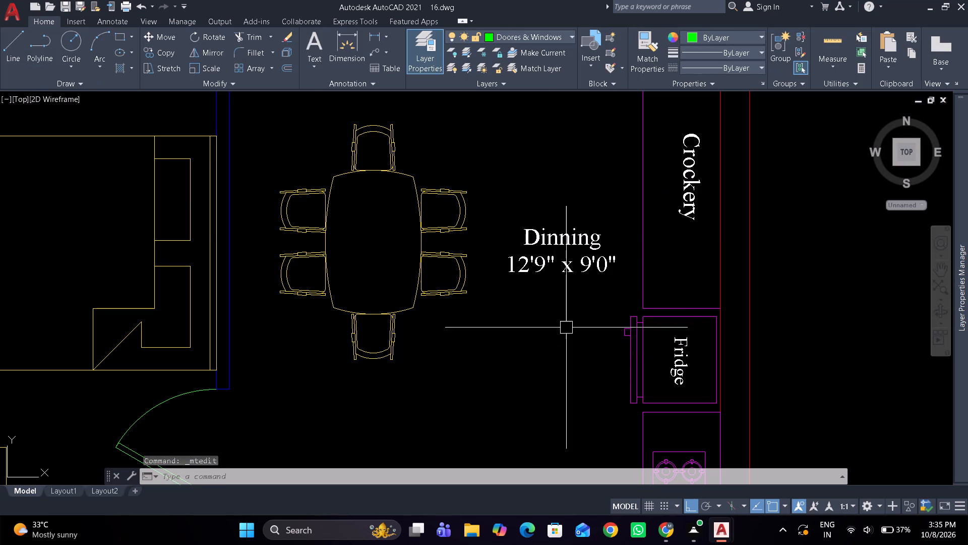
Nudge the Crockery label slightly west and south to centre it across the width of its counter.
scroll(583, 312, "down", 1)
left_click(650, 226)
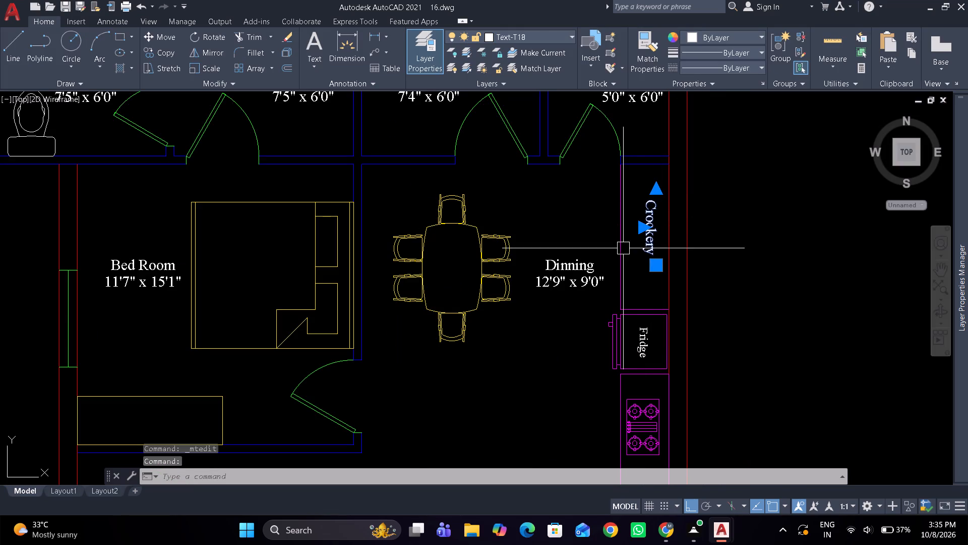
scroll(621, 249, "up", 1)
middle_click_drag(621, 249, 631, 305)
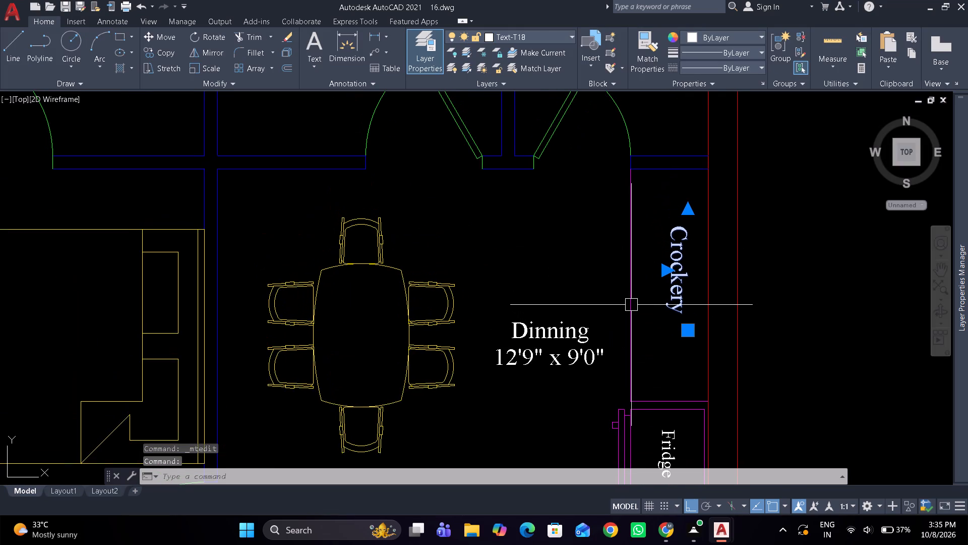
key("ctrl+Left")
key("ctrl+Left")
key("ctrl+Left")
key("ctrl+Left")
key("ctrl+Down")
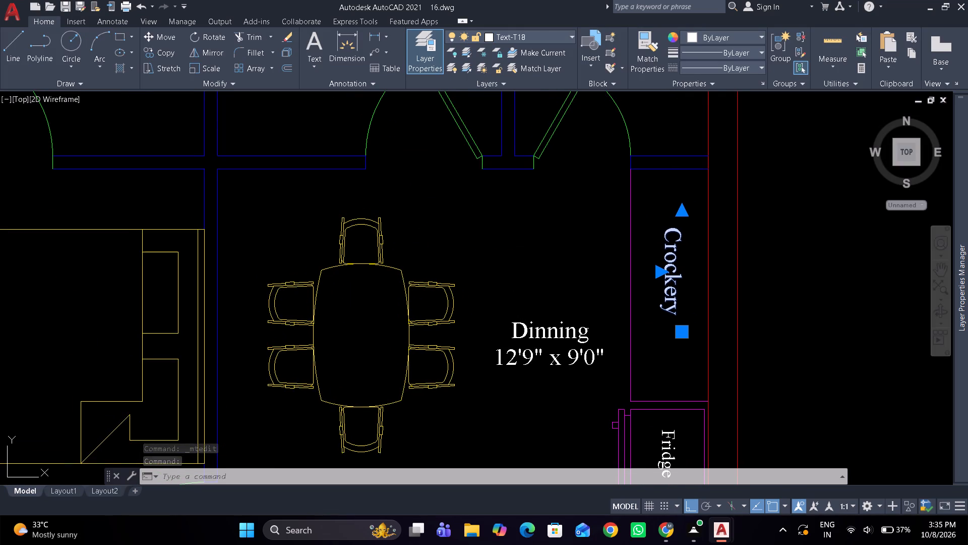
key("ctrl+Left")
key("ctrl+Left")
key("ctrl+Down")
key("ctrl+Right")
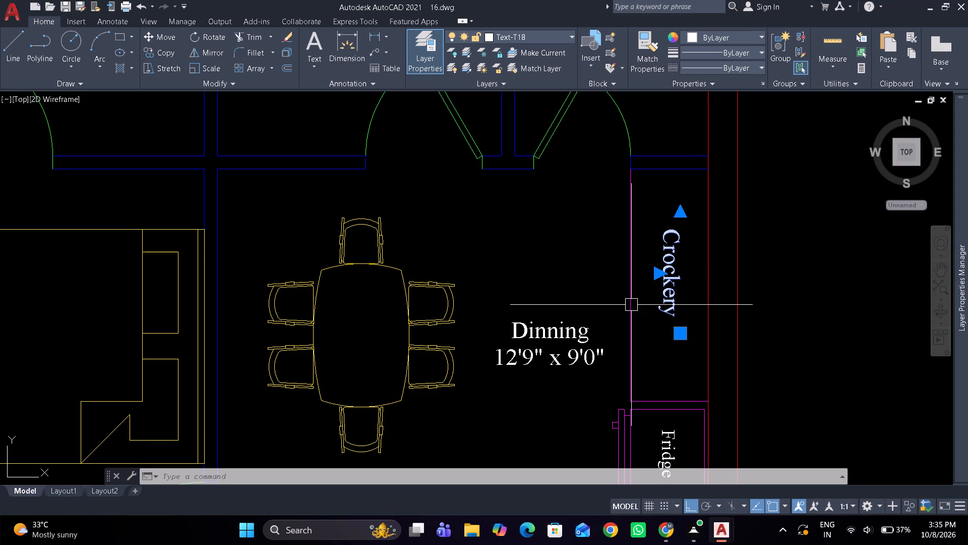
key("Escape")
key("Escape")
key("Escape")
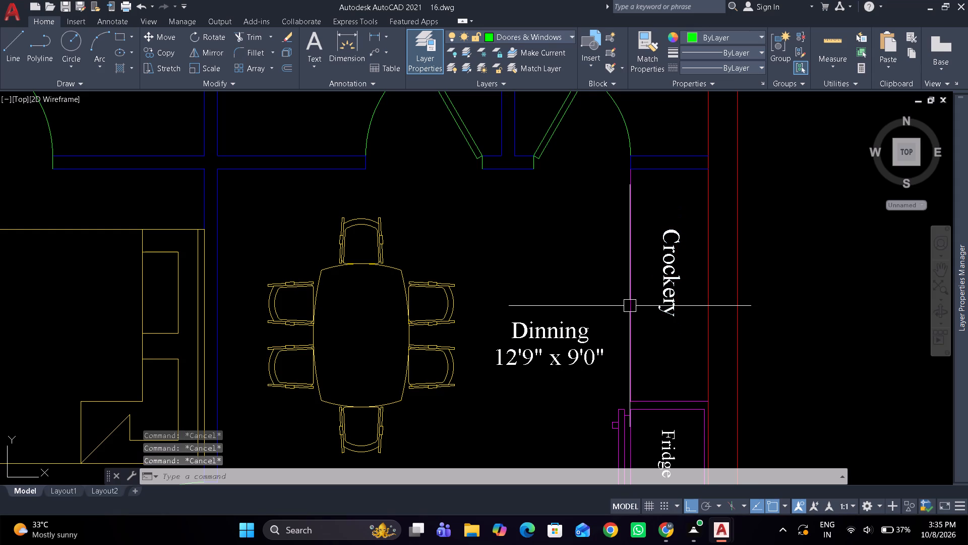
Save the drawing.
key("ctrl+a")
key("Escape")
key("ctrl+s")
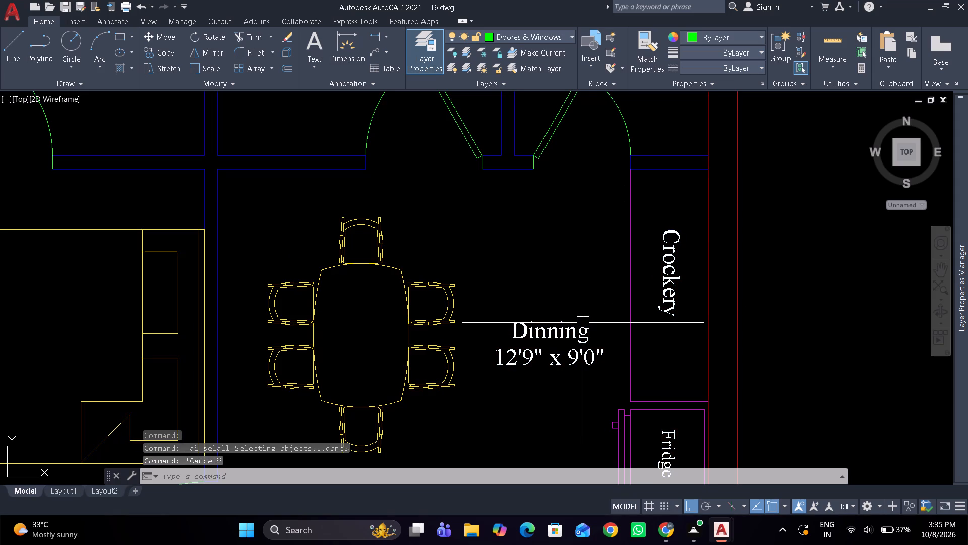
Copy the Lobby label with Ortho off into the open kitchen area, just west of the stove.
scroll(537, 263, "down", 3)
middle_click_drag(530, 241, 499, 149)
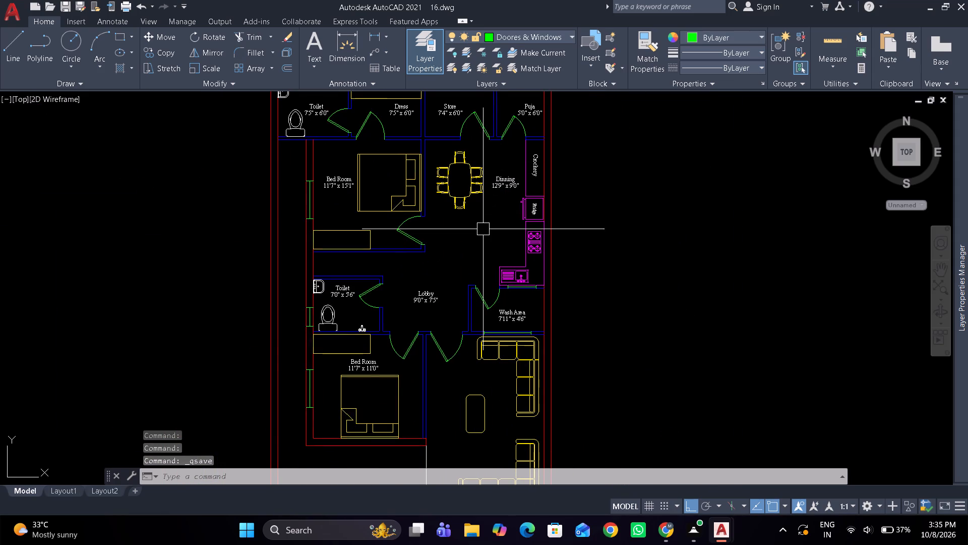
scroll(482, 230, "up", 2)
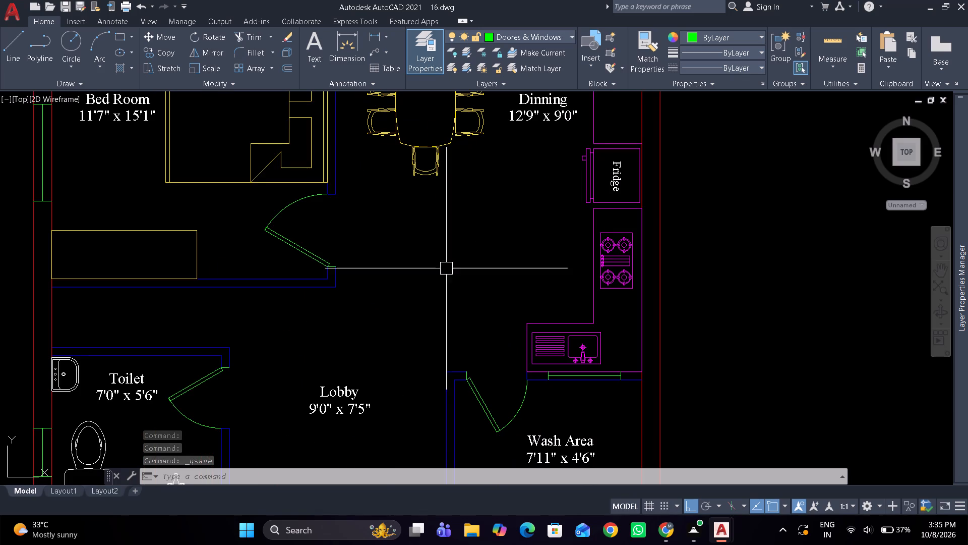
left_click(327, 404)
type("co")
key("space")
left_click_drag(365, 374, 371, 361)
key("F8")
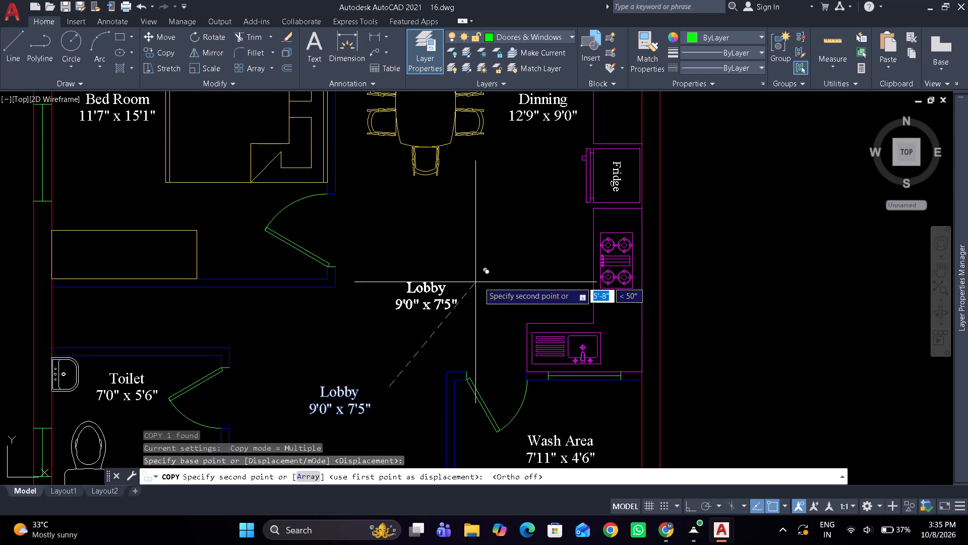
scroll(561, 251, "up", 1)
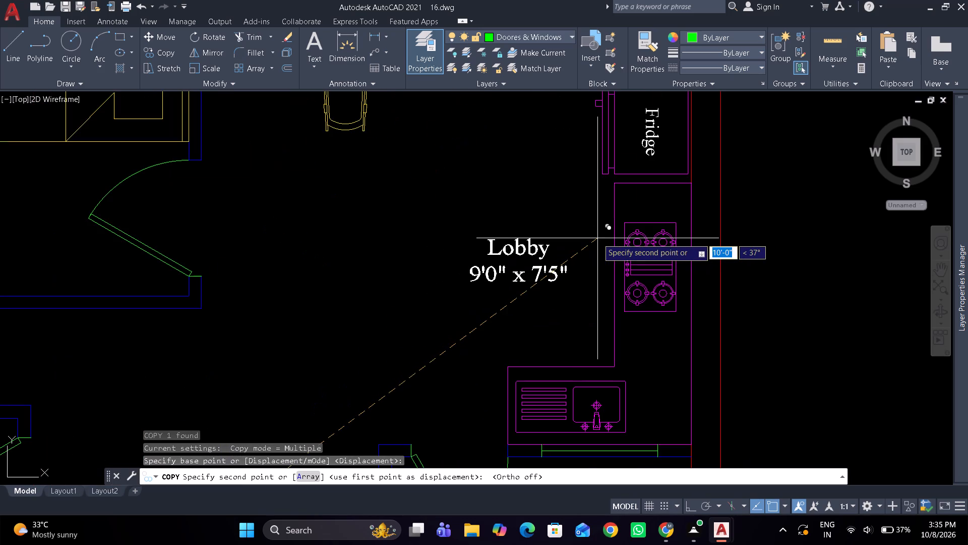
left_click(592, 238)
key("space")
Replace the label copied beside the stove with "Kitchen" and the size 8'2" x 9'3" on a second line.
double_click(511, 252)
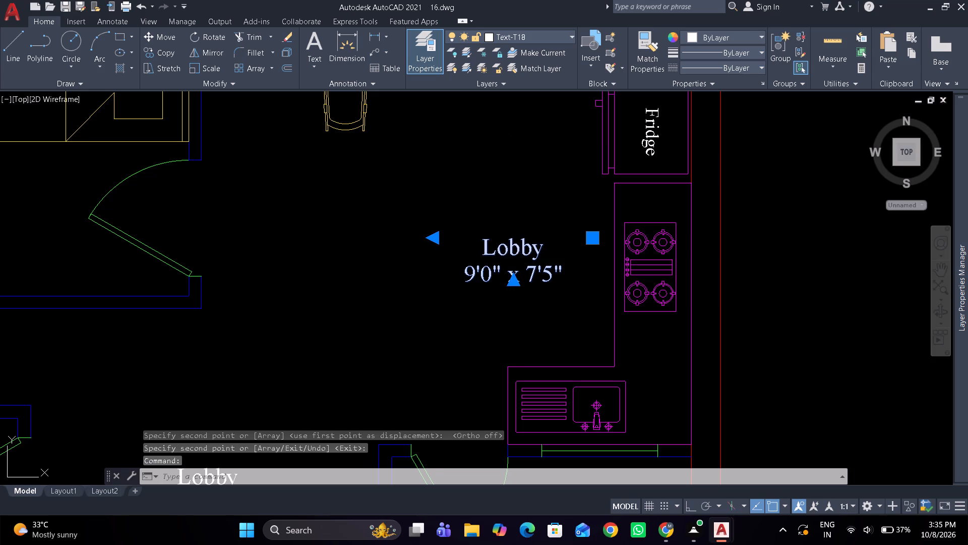
key("ctrl+a")
type("Kitchen")
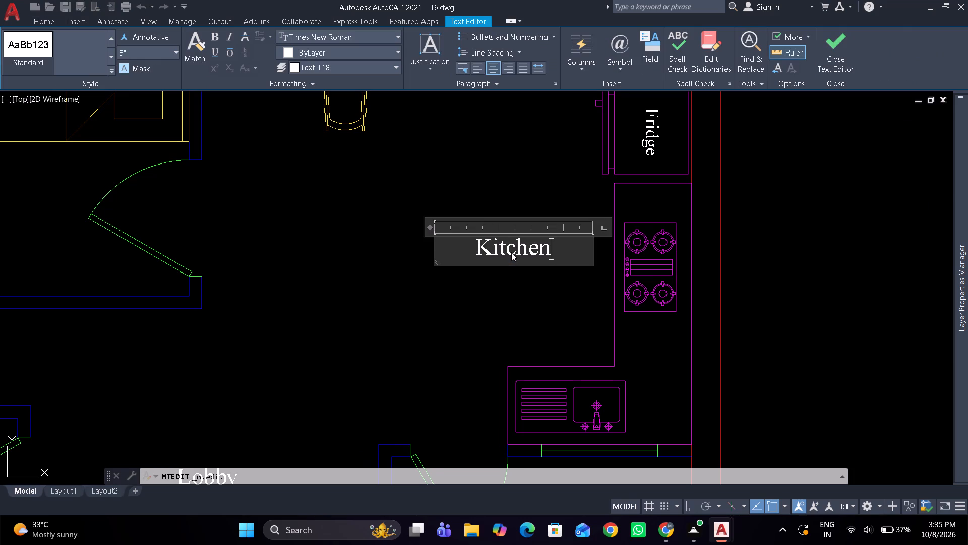
key("Return")
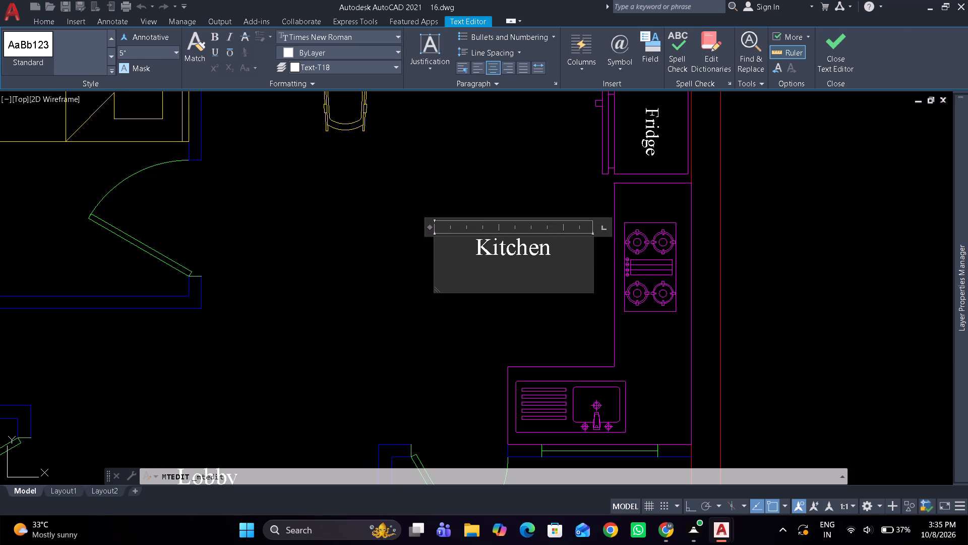
key("8")
type("'2\" x")
key("space")
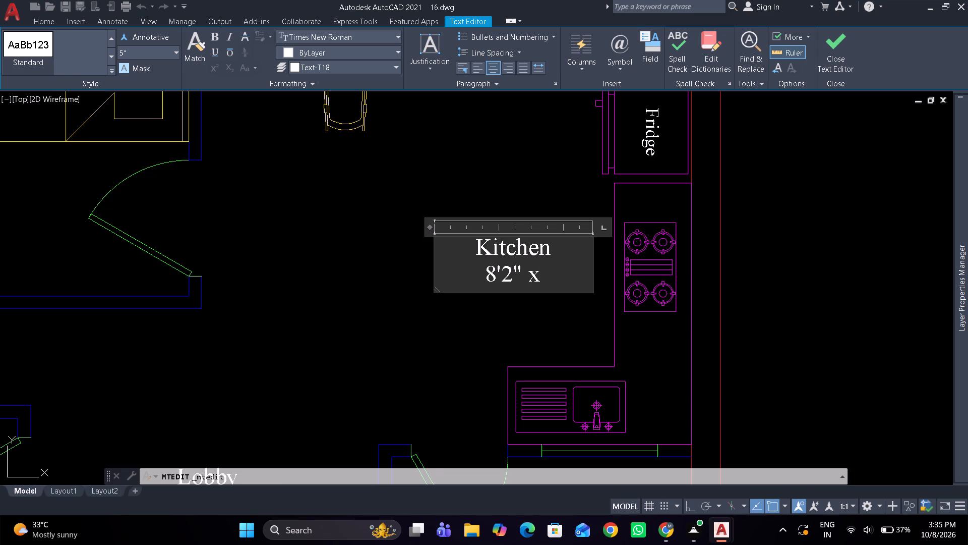
key("9")
type("'3\"")
left_click(429, 308)
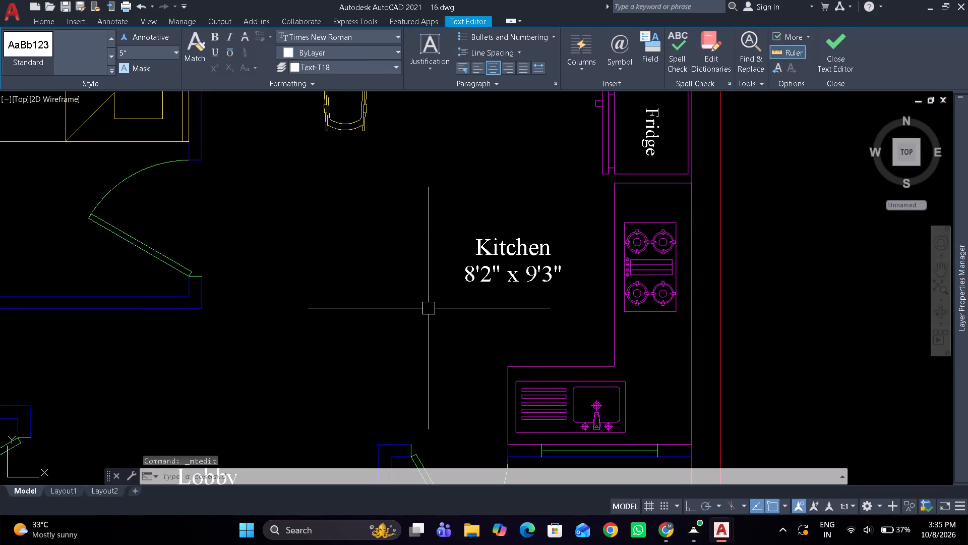
Copy the Kitchen label south into the sofa room, between the centre table and the lower L-shaped sofa.
scroll(446, 246, "down", 2)
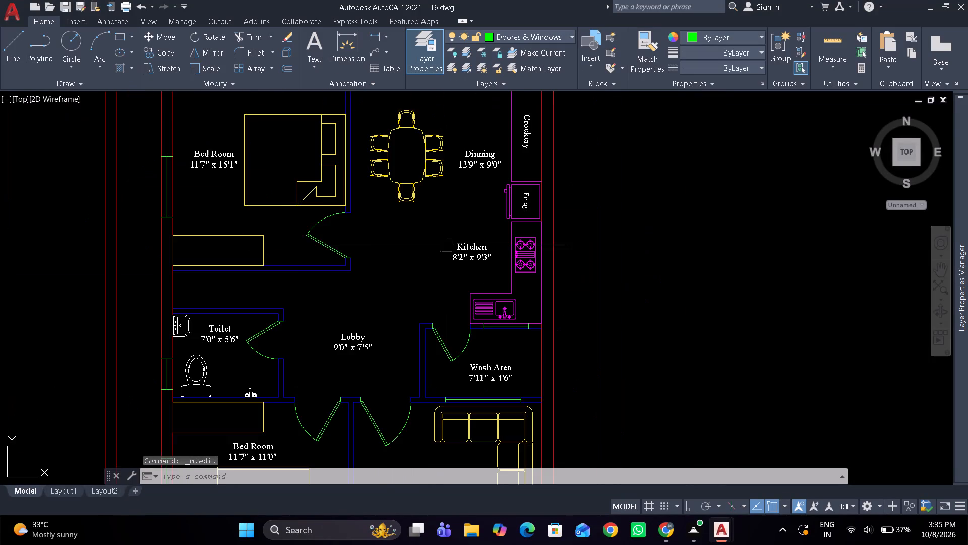
scroll(446, 246, "down", 2)
scroll(446, 254, "up", 2)
left_click(475, 236)
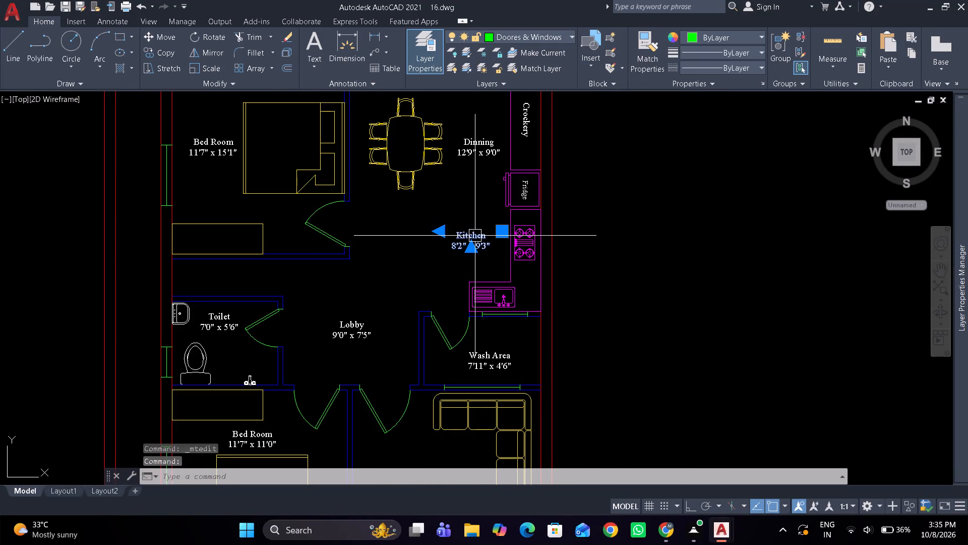
type("co")
key("space")
left_click(475, 236)
middle_click_drag(441, 305, 428, 158)
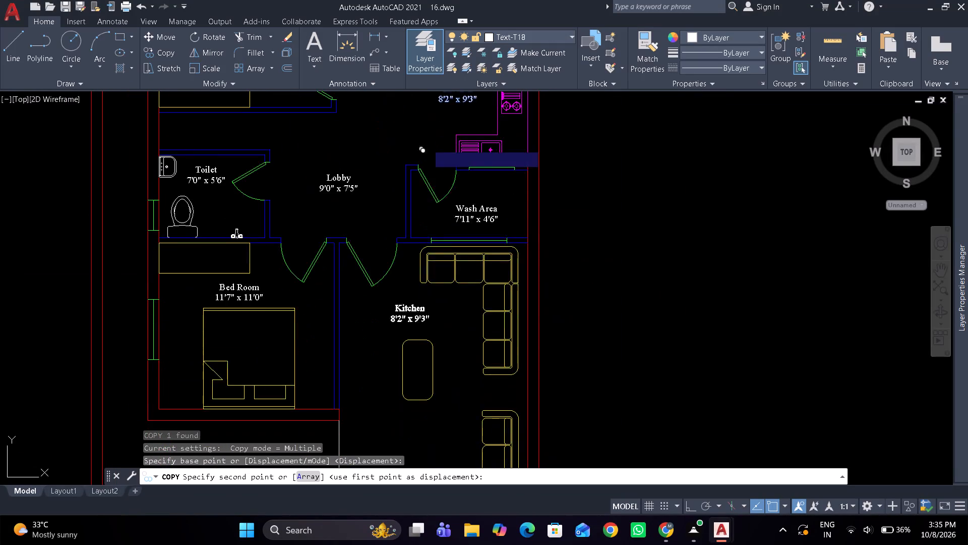
middle_click_drag(438, 315, 430, 141)
scroll(438, 298, "up", 1)
scroll(441, 250, "up", 1)
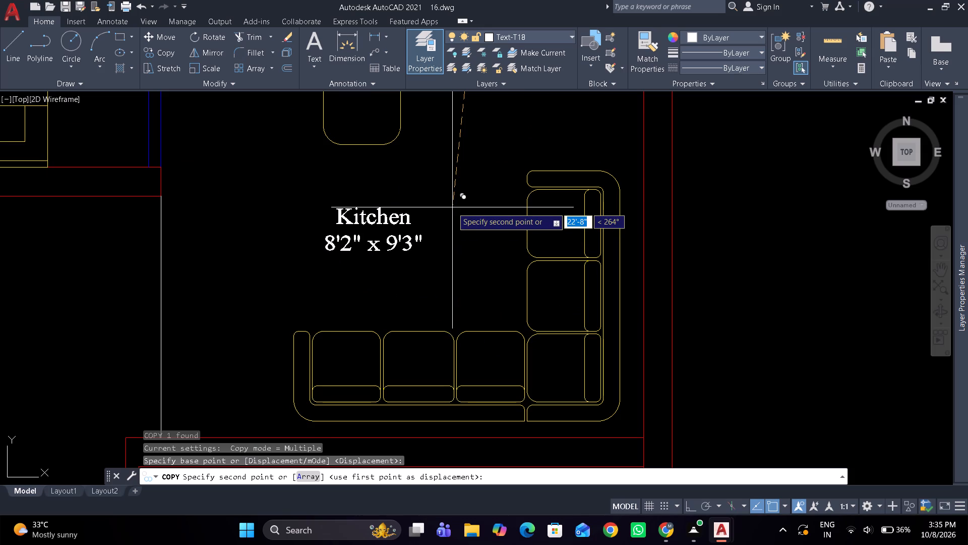
left_click(452, 207)
key("space")
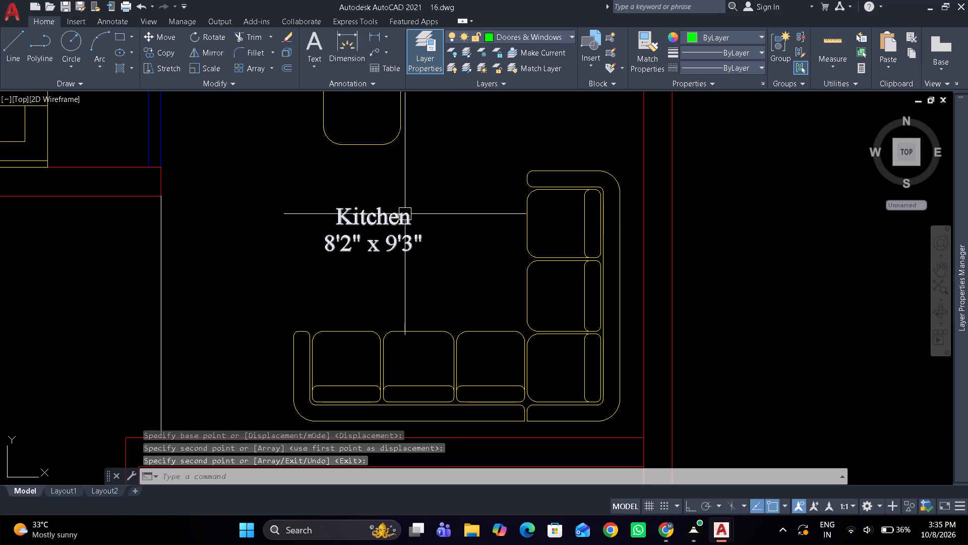
Replace the label copied beside the L-shaped sofa with "Living Room" and the size 12'9" x 18'0" on a second line.
double_click(403, 214)
key("ctrl+a")
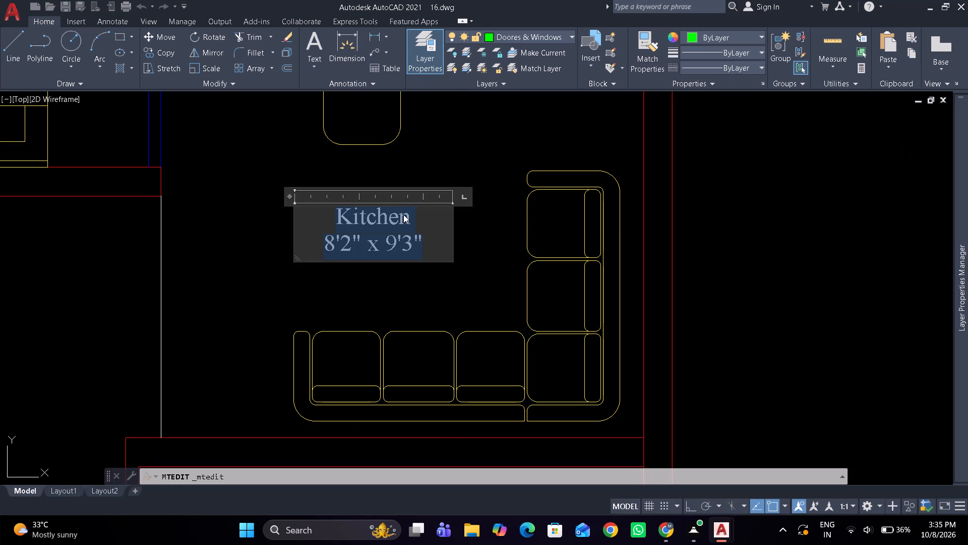
type("Li")
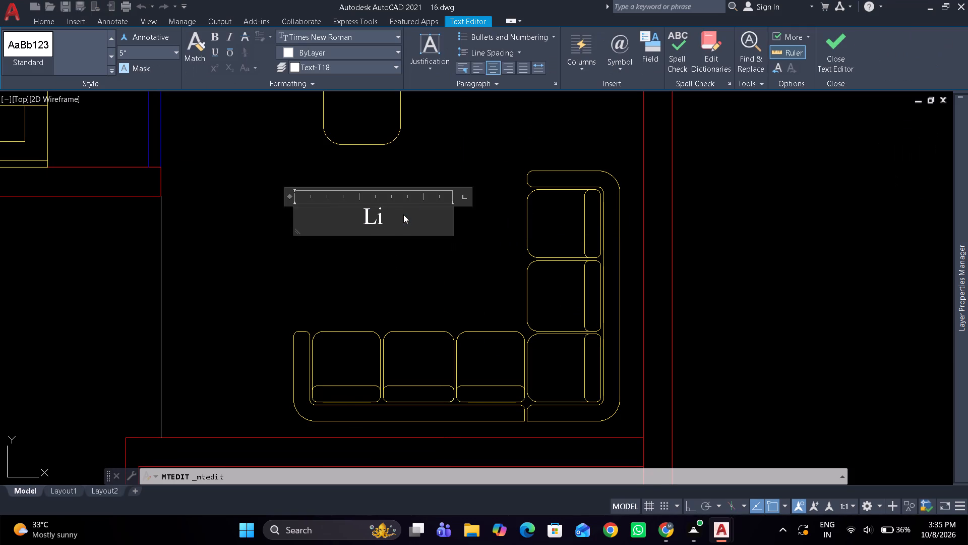
type("vi")
type("ng")
key("space")
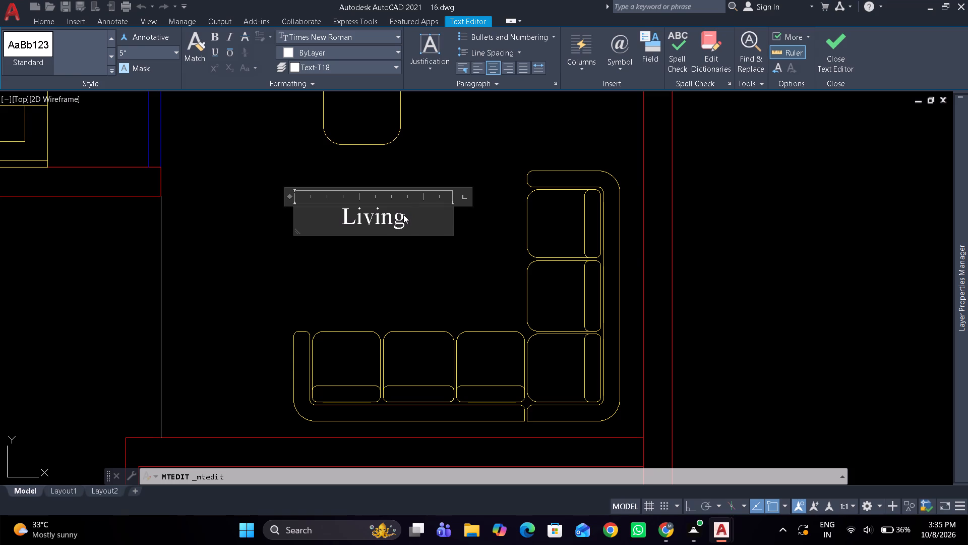
type("Room")
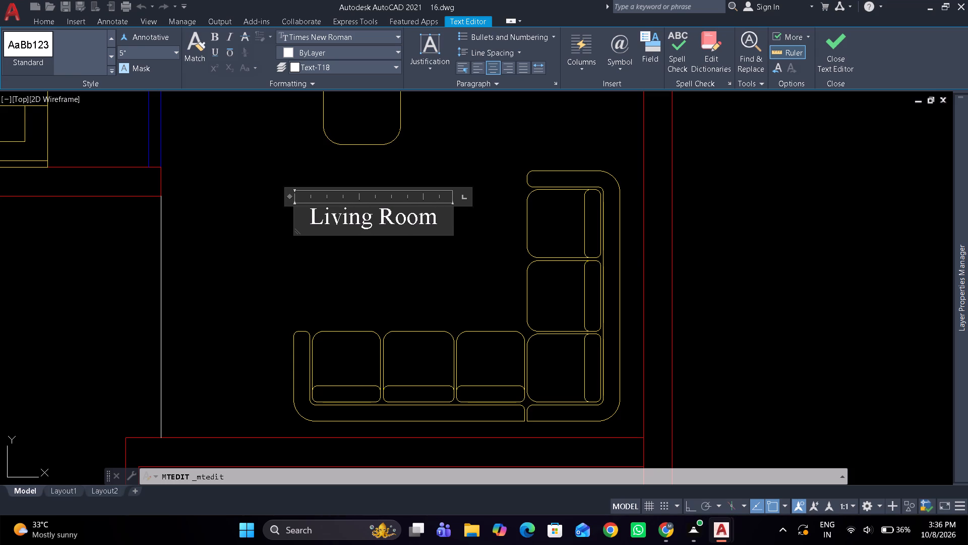
key("Return")
type("12'")
type("0\" x")
key("space")
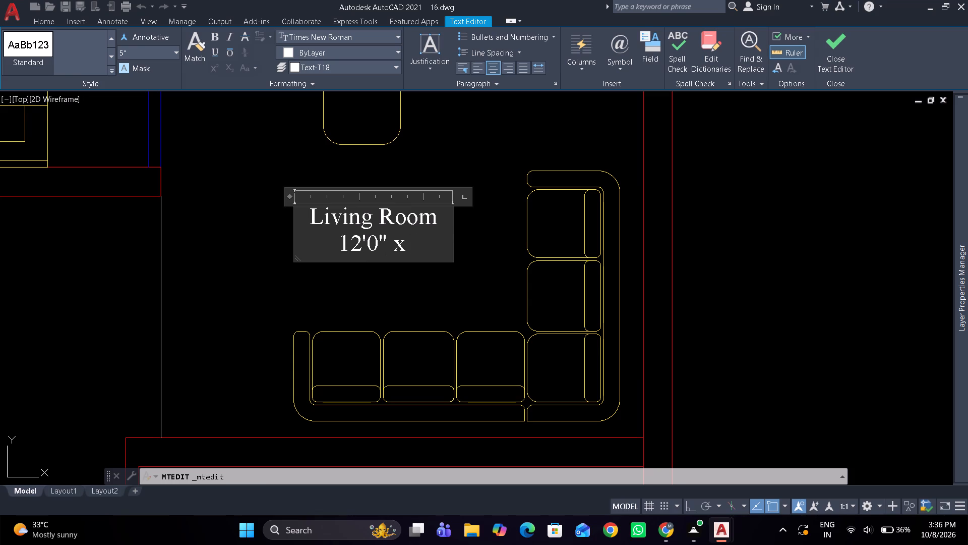
key("BackSpace")
key("BackSpace")
key("BackSpace")
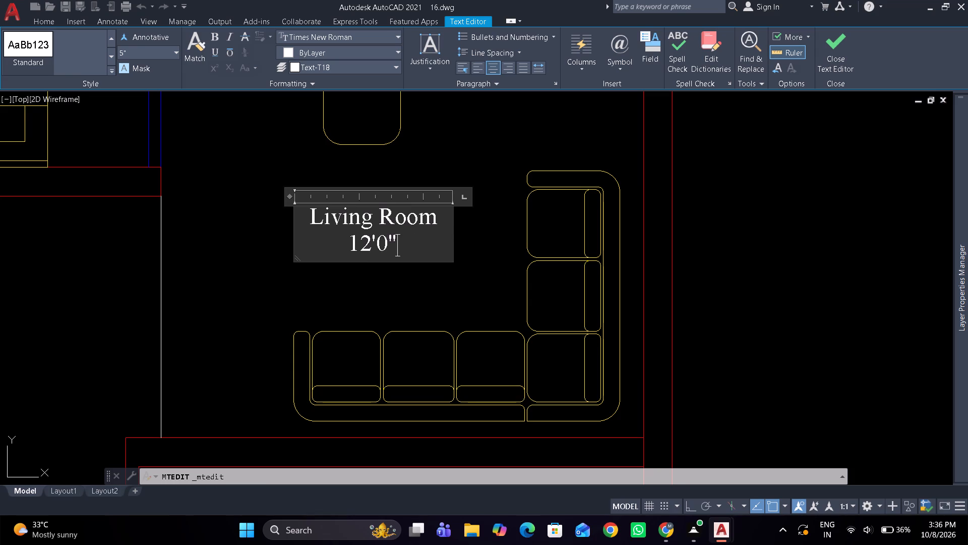
key("BackSpace")
key("BackSpace")
key("9")
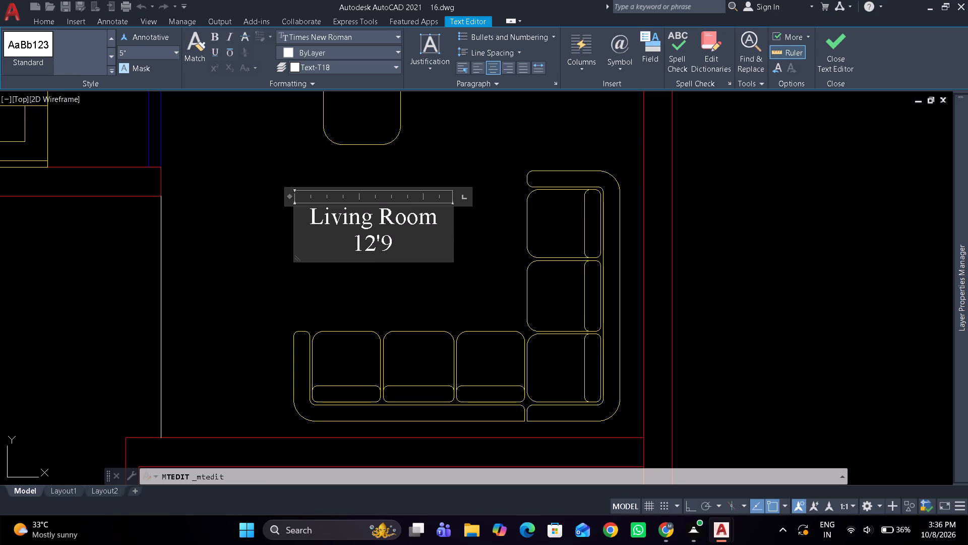
type("\" x")
key("space")
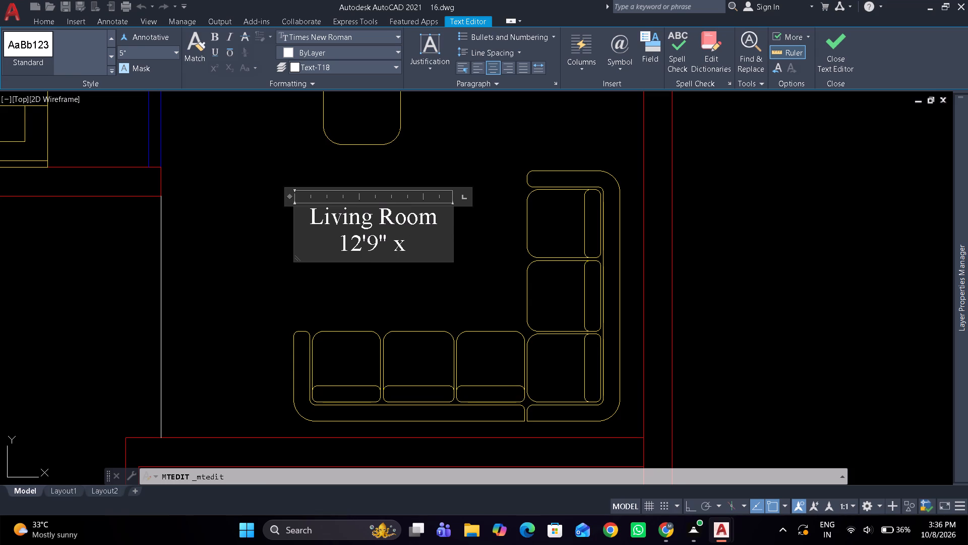
type("5'")
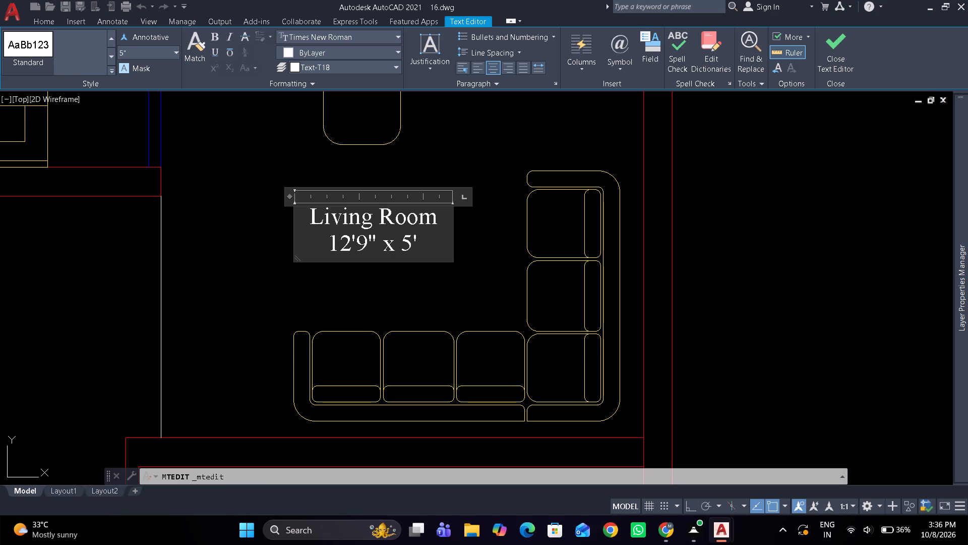
key("BackSpace")
key("BackSpace")
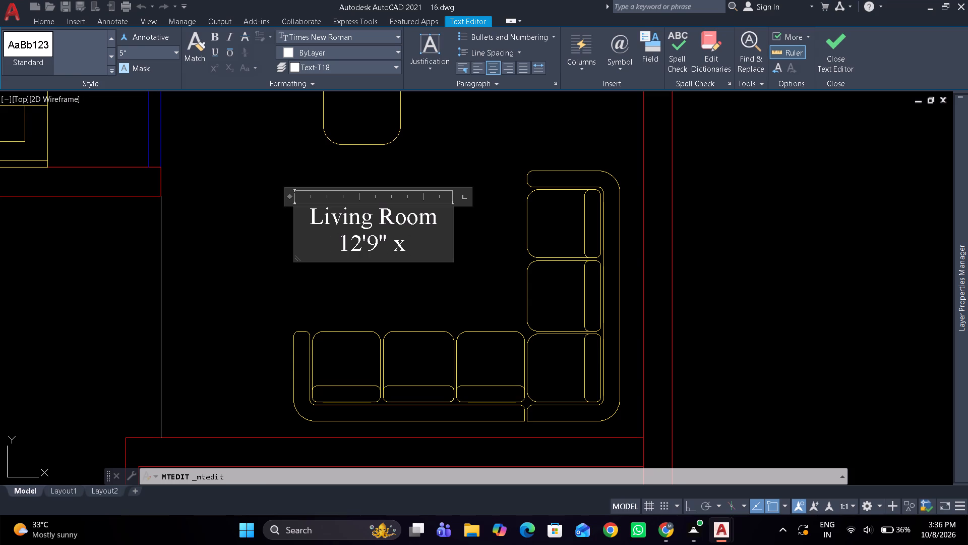
type("18'")
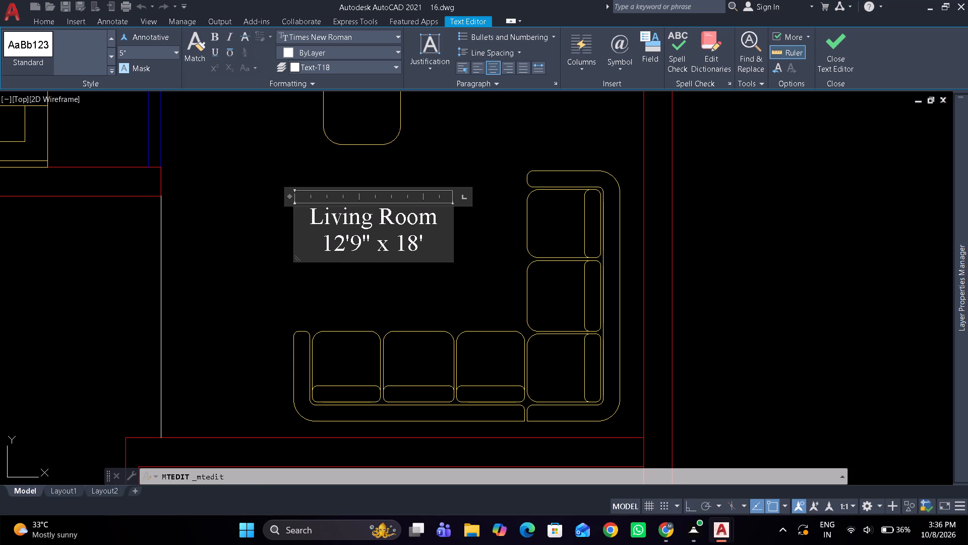
type("0\"")
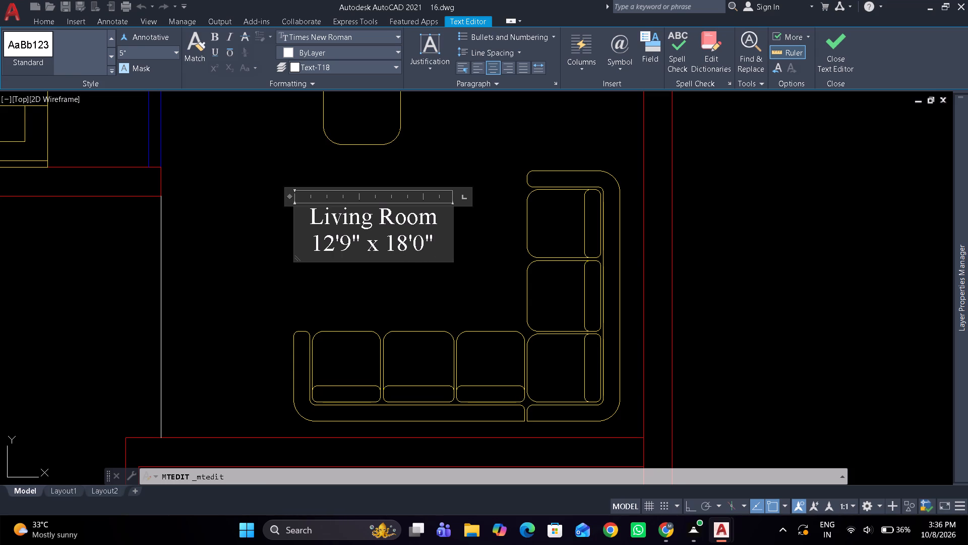
left_click(274, 240)
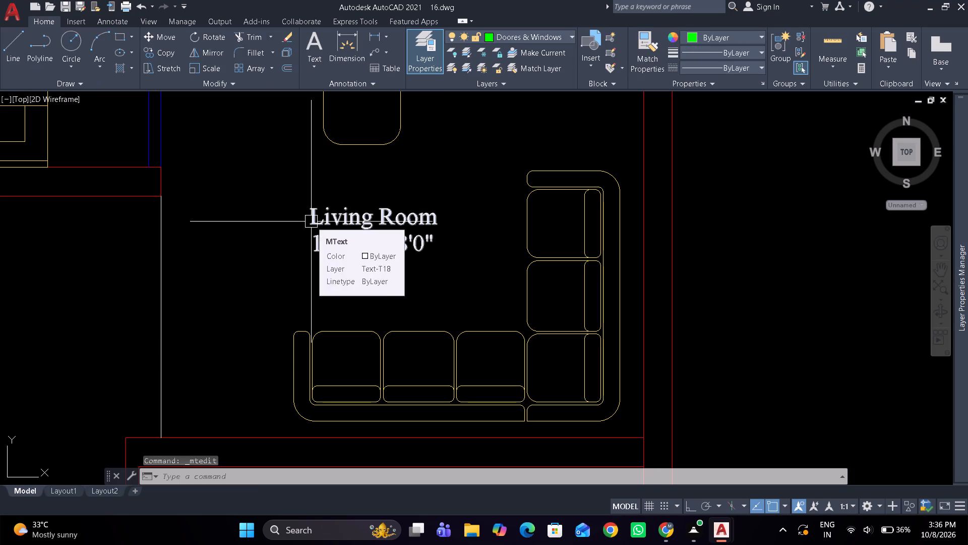
Copy the Living Room label southwest into the open area below the lower bedroom.
left_click(383, 214)
type("co")
key("space")
left_click_drag(397, 210, 389, 213)
scroll(299, 259, "down", 2)
middle_click_drag(285, 267, 464, 149)
scroll(360, 192, "up", 1)
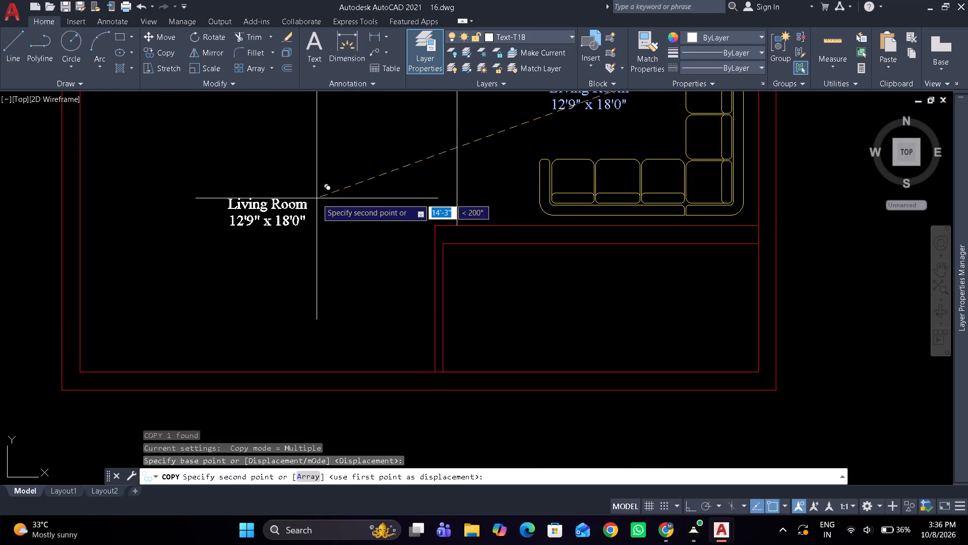
left_click(317, 198)
key("space")
Replace the label copied below the lower bedroom with "Parking" and the size 12'0" x 16'0" on a second line.
double_click(283, 204)
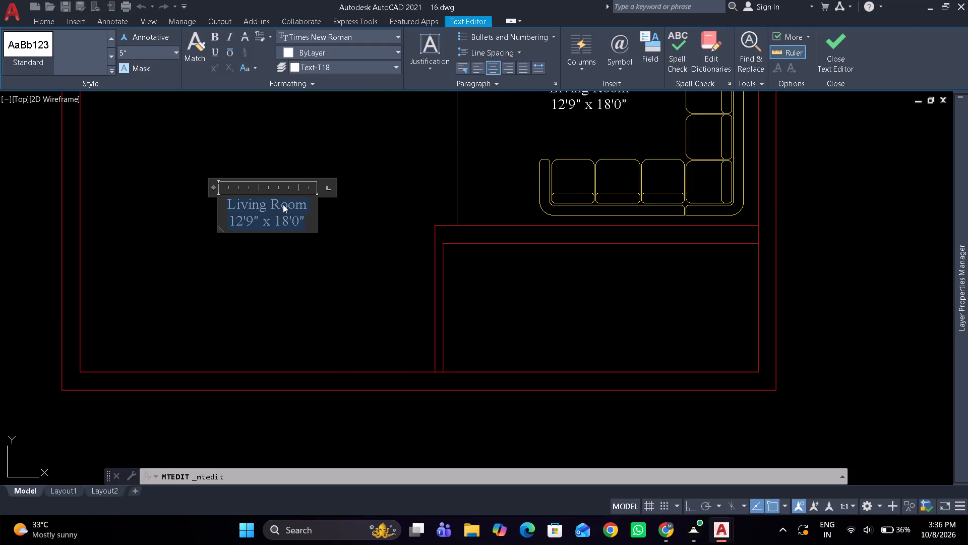
type("pARKI")
type("NG")
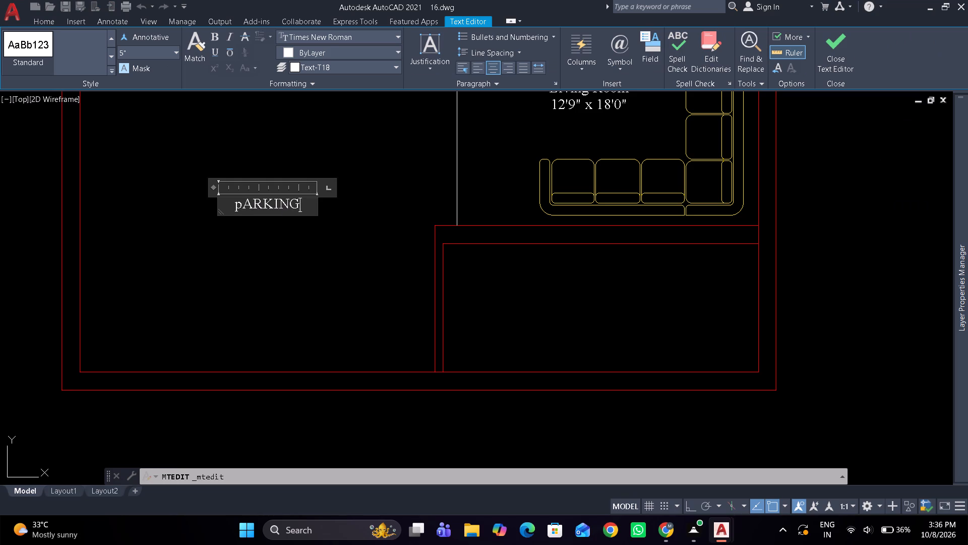
key("ctrl+a")
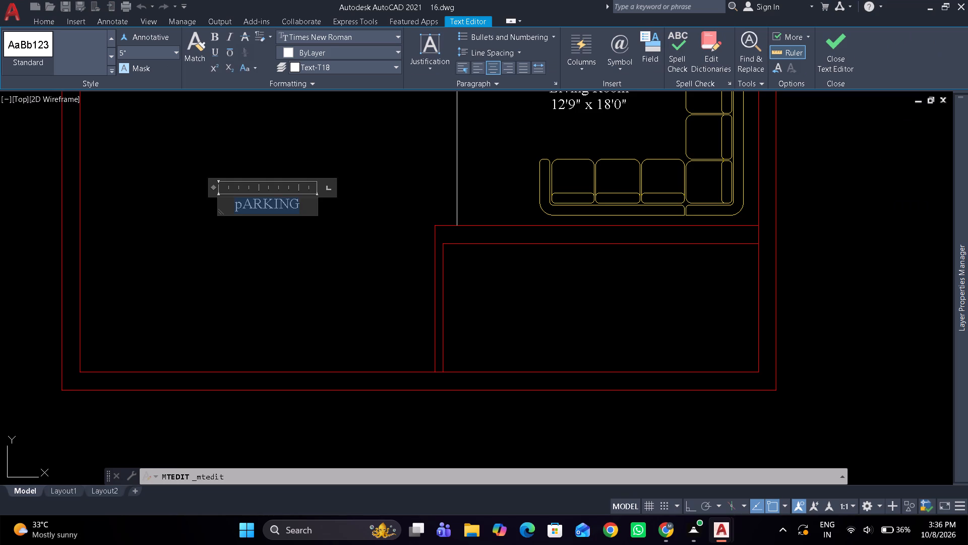
type("Parkio")
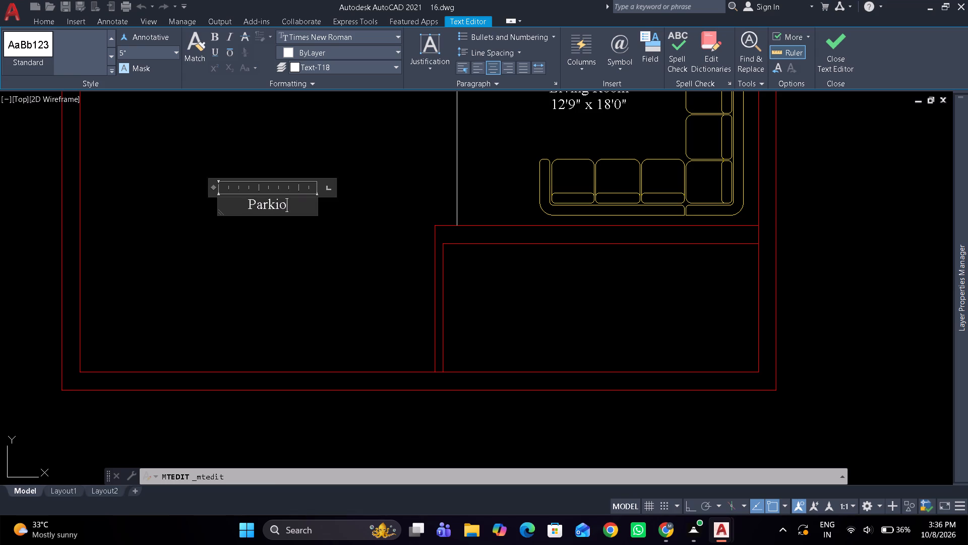
key("BackSpace")
type("ng")
key("Return")
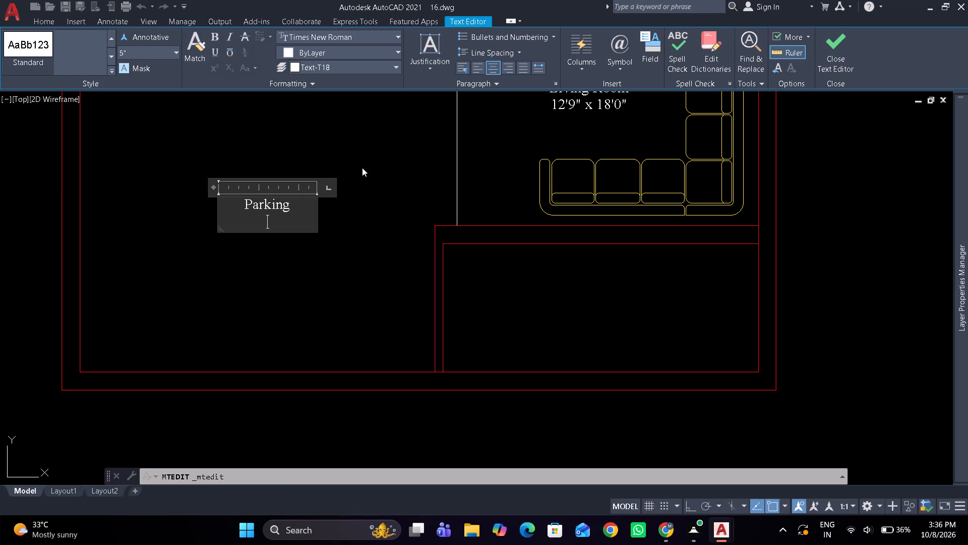
type("12'")
type("0\" x")
key("space")
type("16")
key("apostrophe")
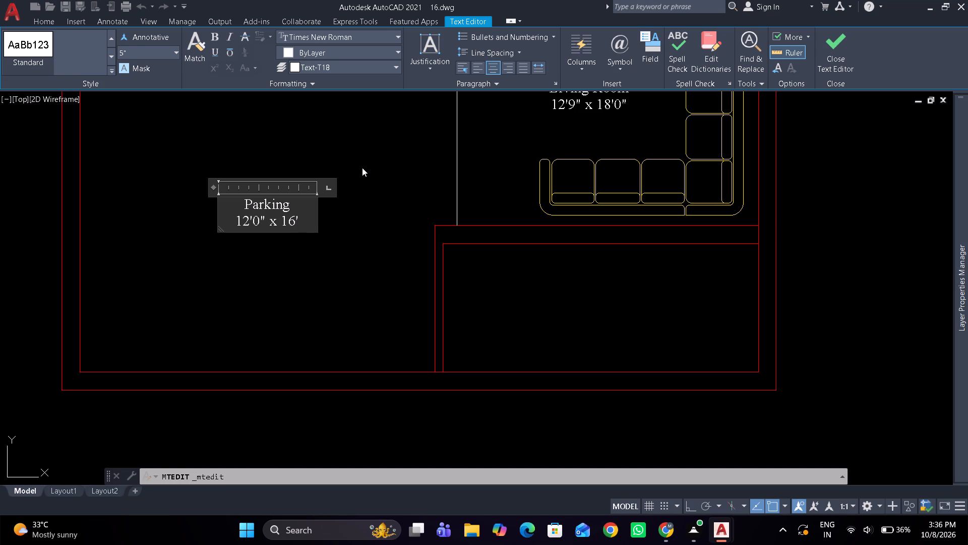
type("0\"")
left_click(373, 163)
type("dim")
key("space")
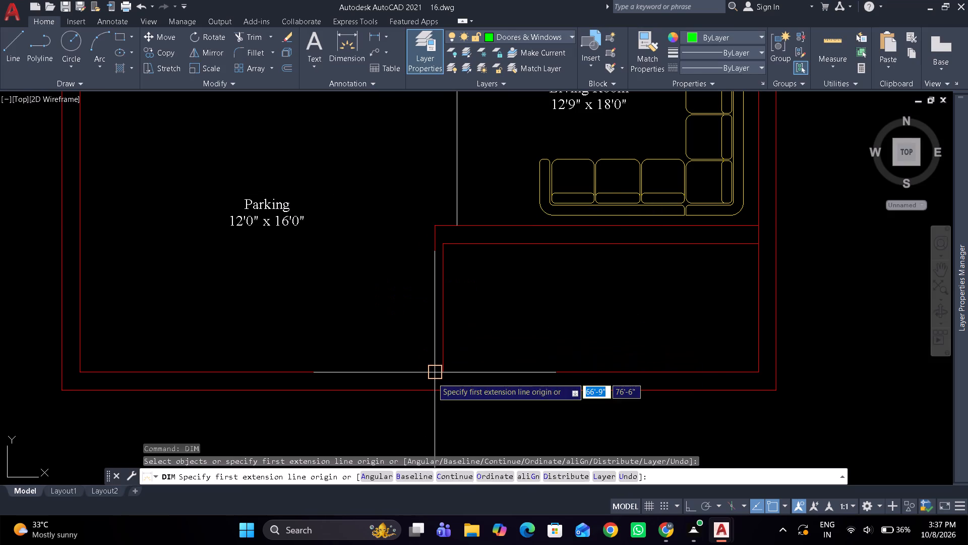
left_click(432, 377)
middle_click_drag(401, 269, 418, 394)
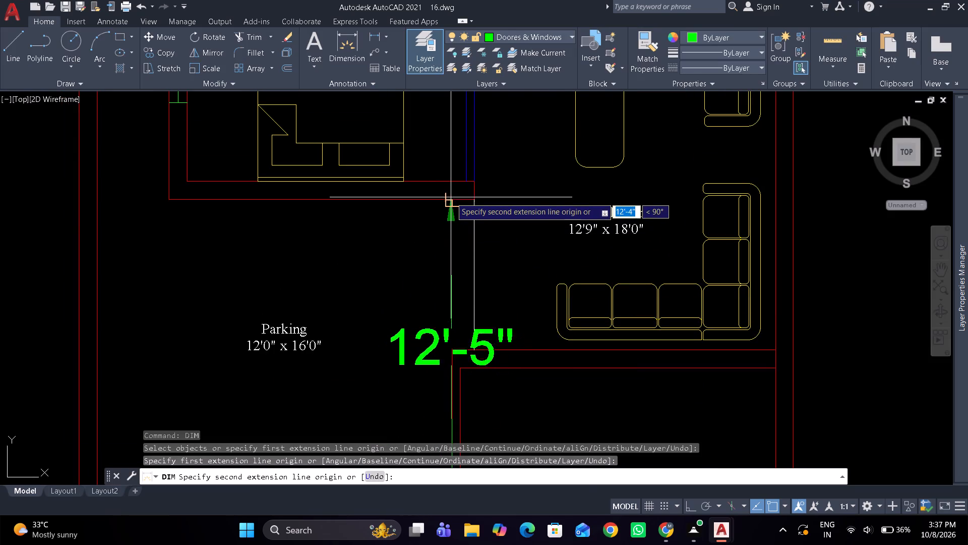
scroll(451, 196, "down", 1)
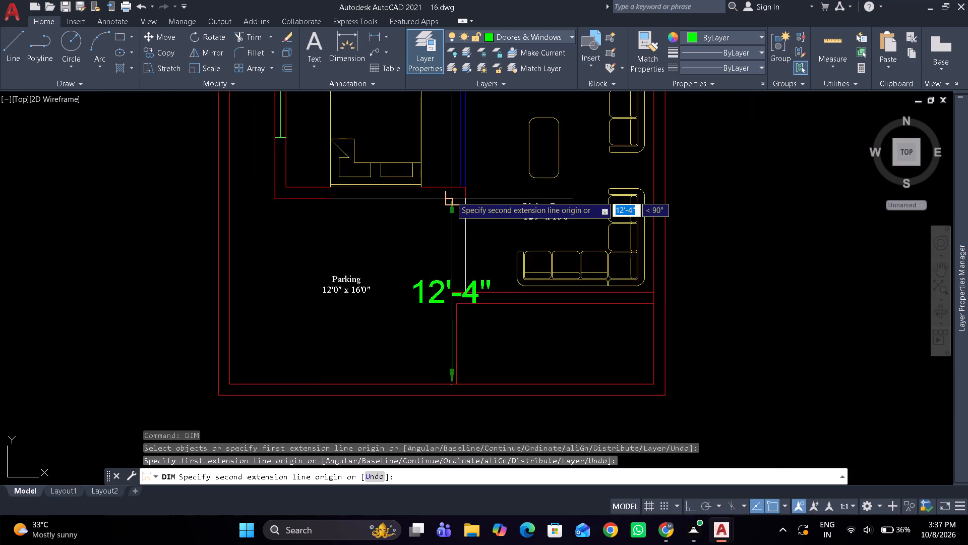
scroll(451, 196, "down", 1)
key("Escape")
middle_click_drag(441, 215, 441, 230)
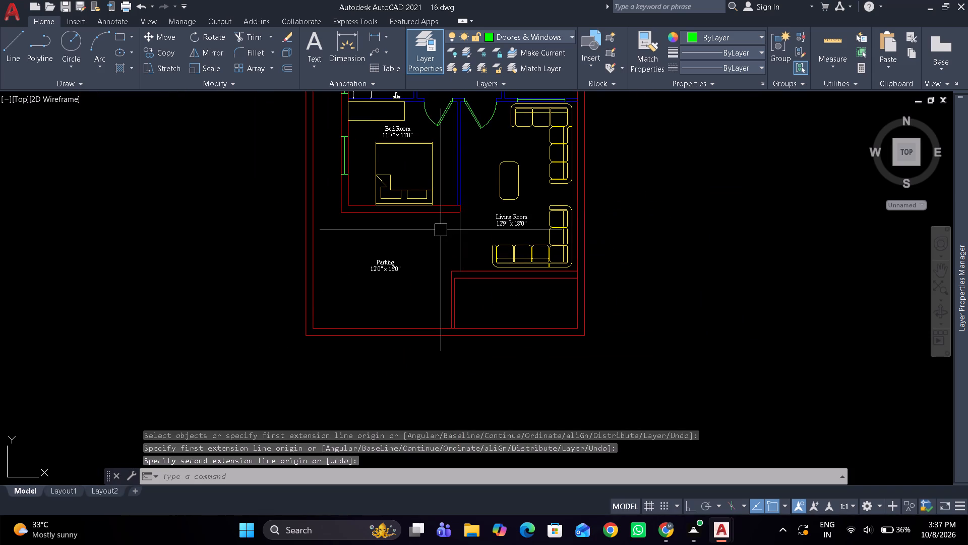
On layer 0 with Ortho on, dimension the Puja room's inner east side, placing the dimension line outside the outer wall.
left_click(509, 40)
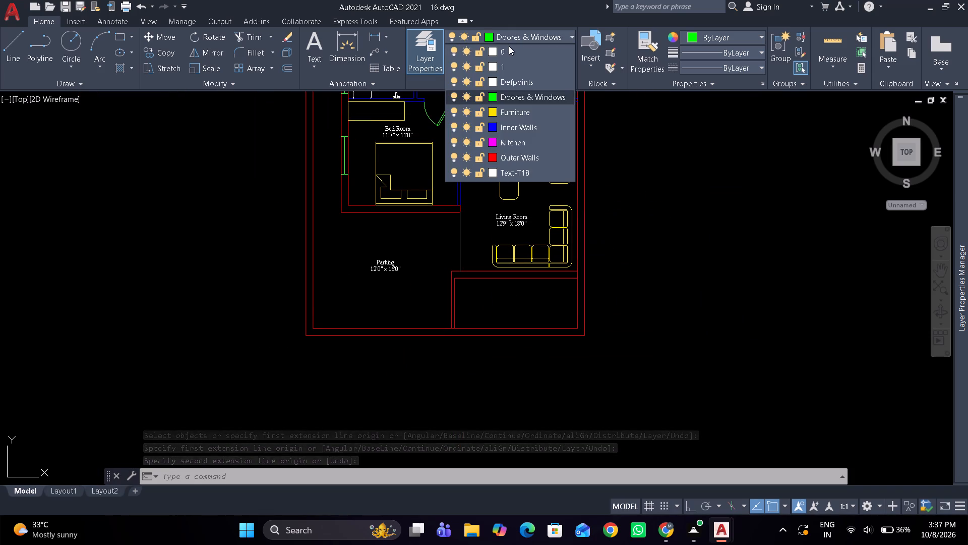
left_click(509, 46)
key("F8")
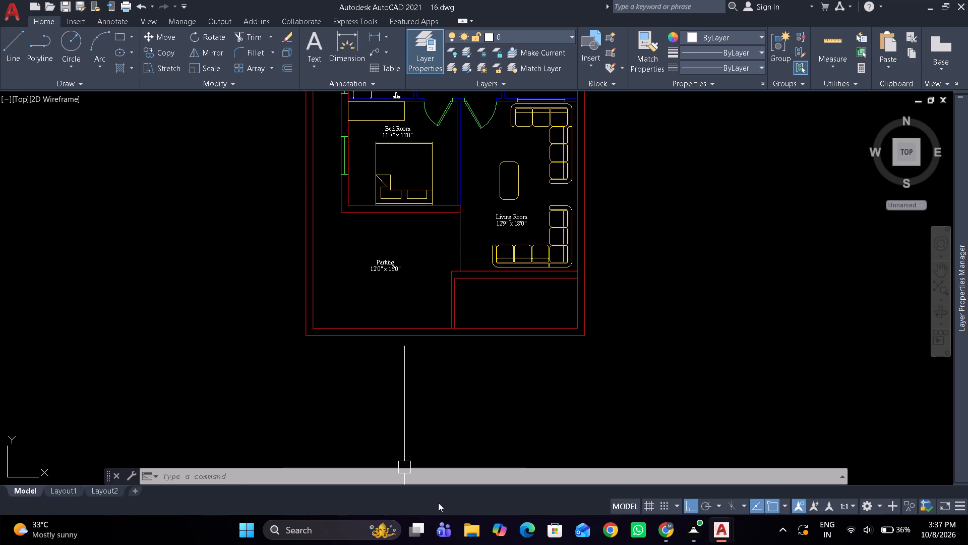
scroll(478, 194, "down", 1)
middle_click_drag(478, 194, 459, 317)
middle_click_drag(447, 225, 446, 262)
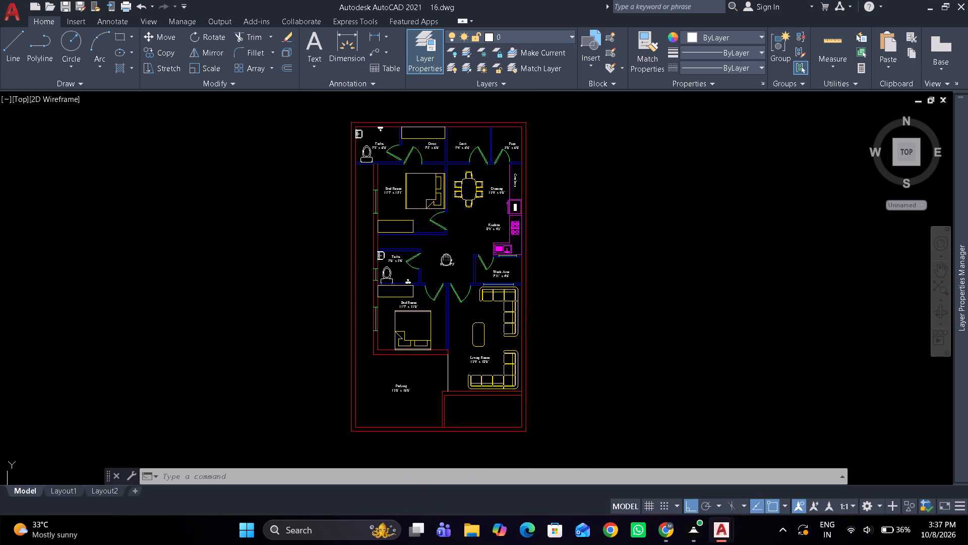
middle_click_drag(446, 262, 445, 282)
type("dim")
key("space")
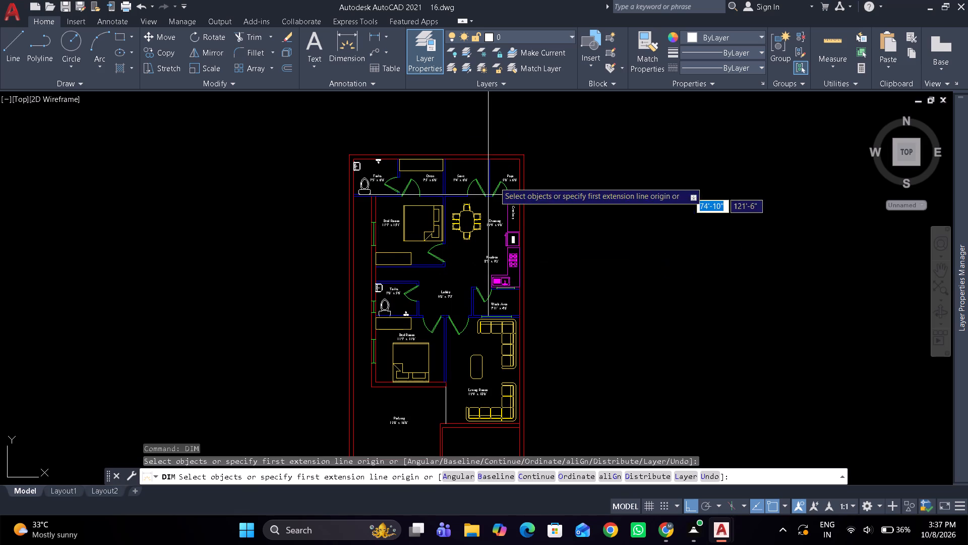
scroll(511, 167, "up", 4)
left_click(555, 129)
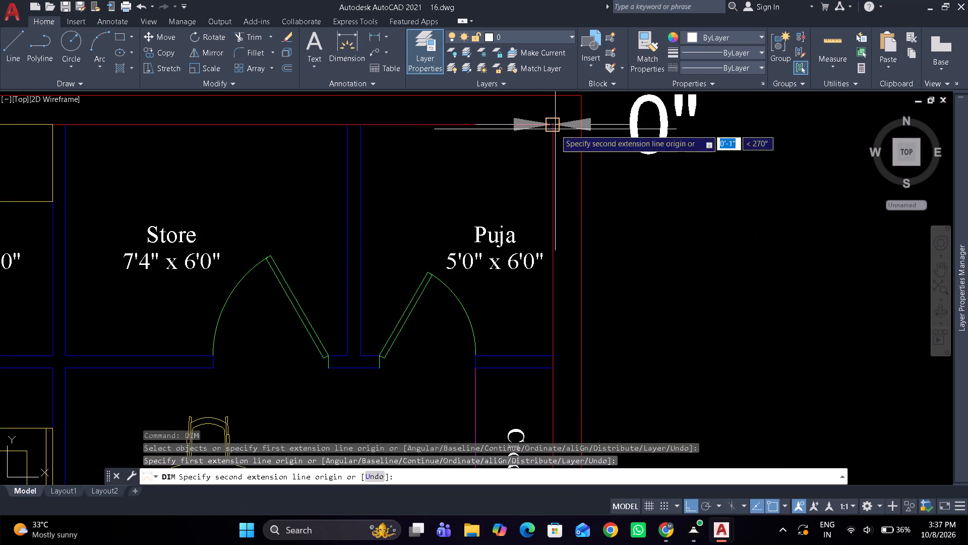
left_click_drag(553, 353, 573, 347)
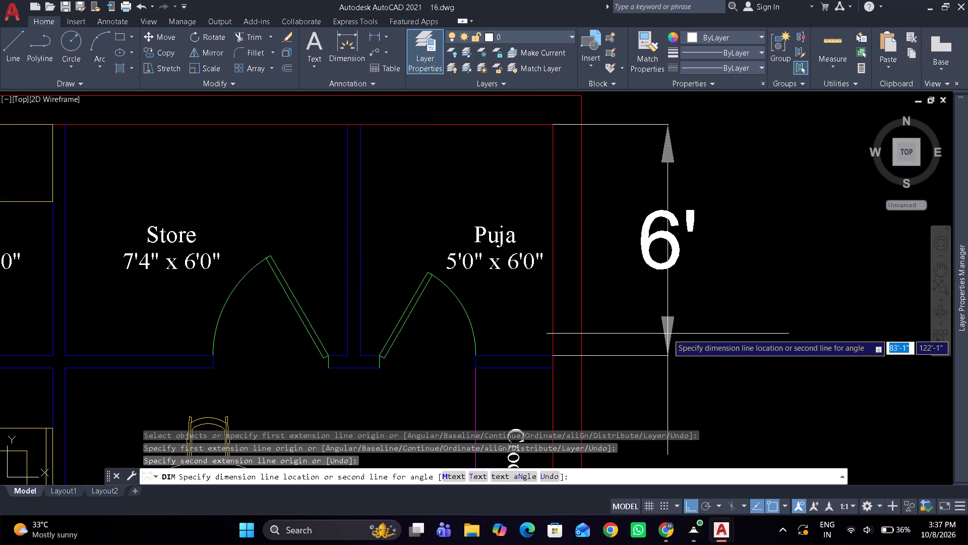
left_click(668, 334)
Dimension 9' southward along the Dinning area's inner east wall from below the Puja wall, aligning the dimension line with the Puja dimension.
middle_click_drag(621, 386, 564, 277)
left_click_drag(498, 262, 498, 271)
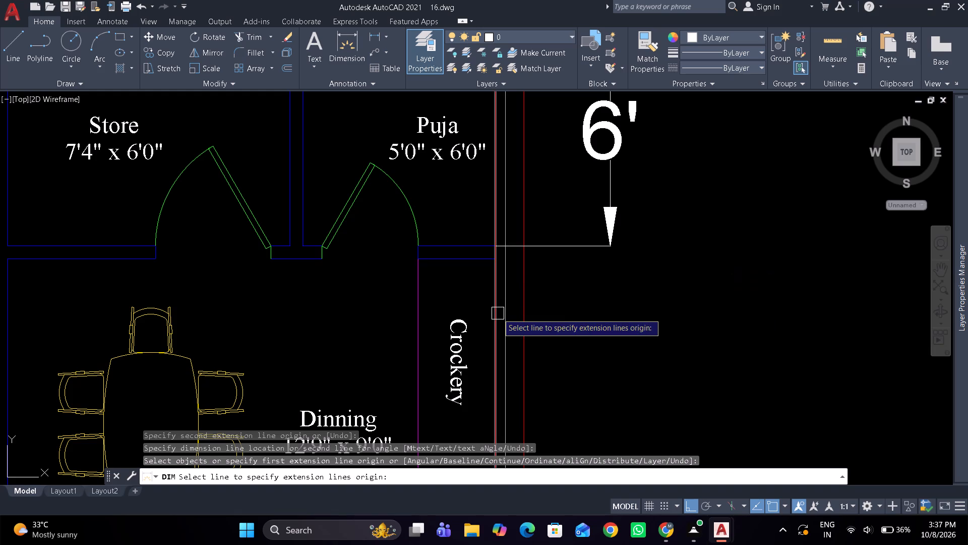
left_click_drag(493, 255, 489, 266)
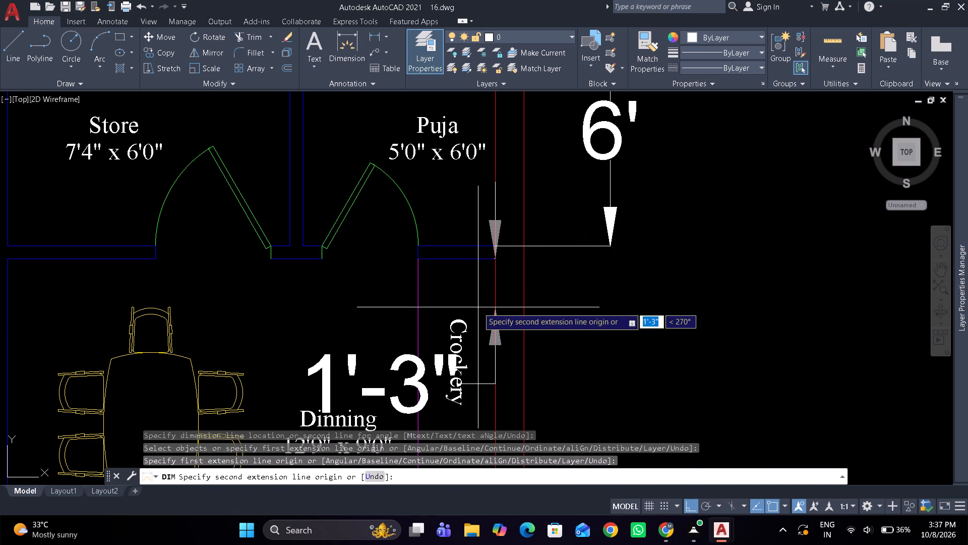
type("9'")
key("Return")
scroll(582, 302, "down", 1)
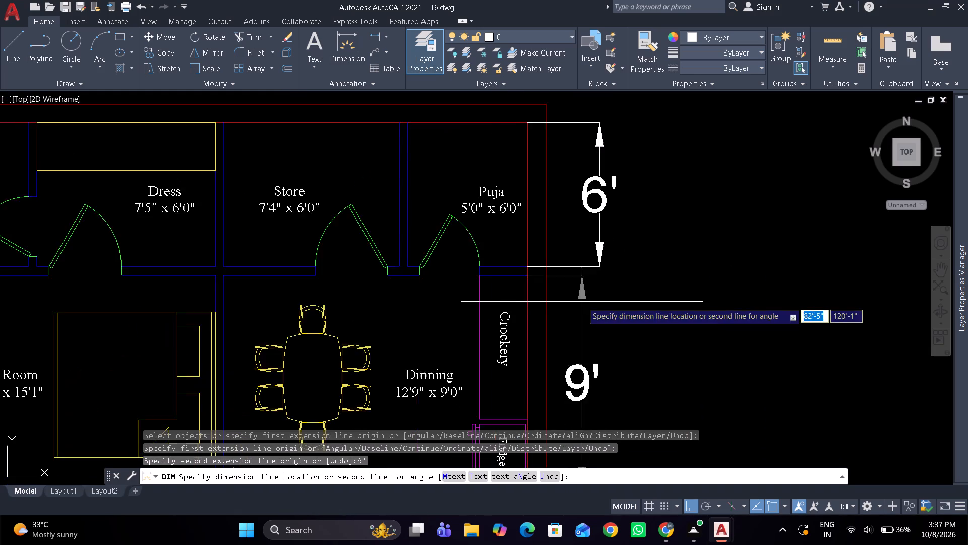
middle_click_drag(582, 301, 563, 210)
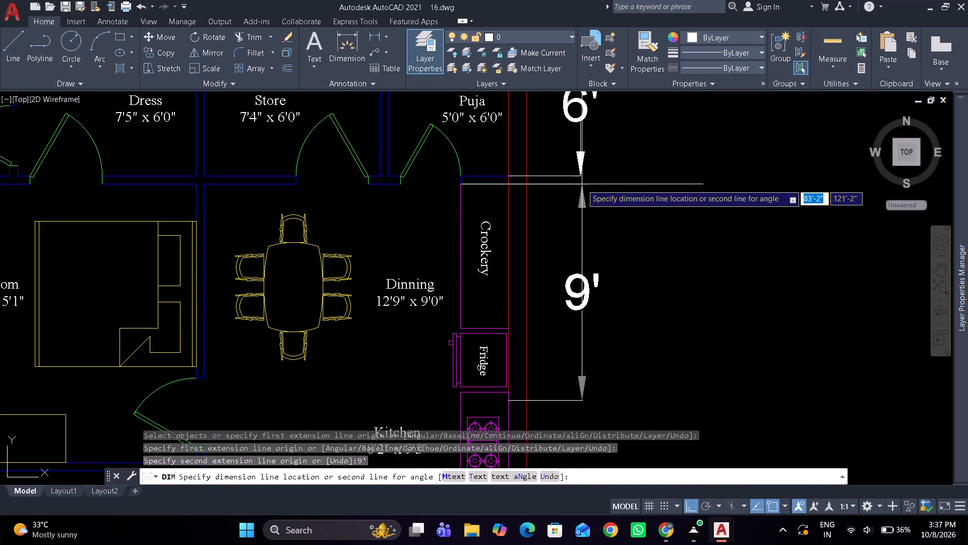
left_click(581, 178)
Dimension 9'3" southward along the Kitchen's east wall from the end of the 9' dimension, keeping the dimension lines aligned.
middle_click_drag(626, 257, 610, 127)
middle_click_drag(614, 269, 614, 244)
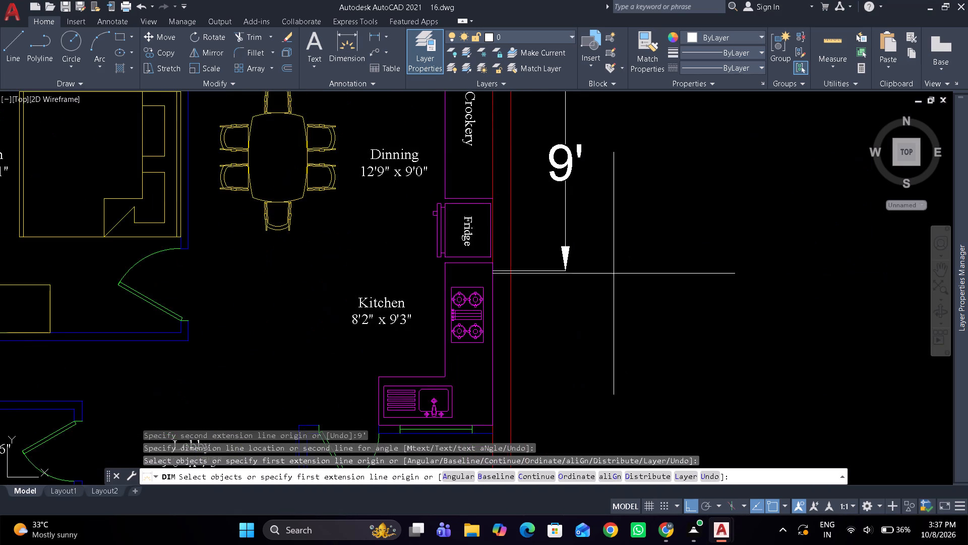
middle_click_drag(614, 244, 608, 205)
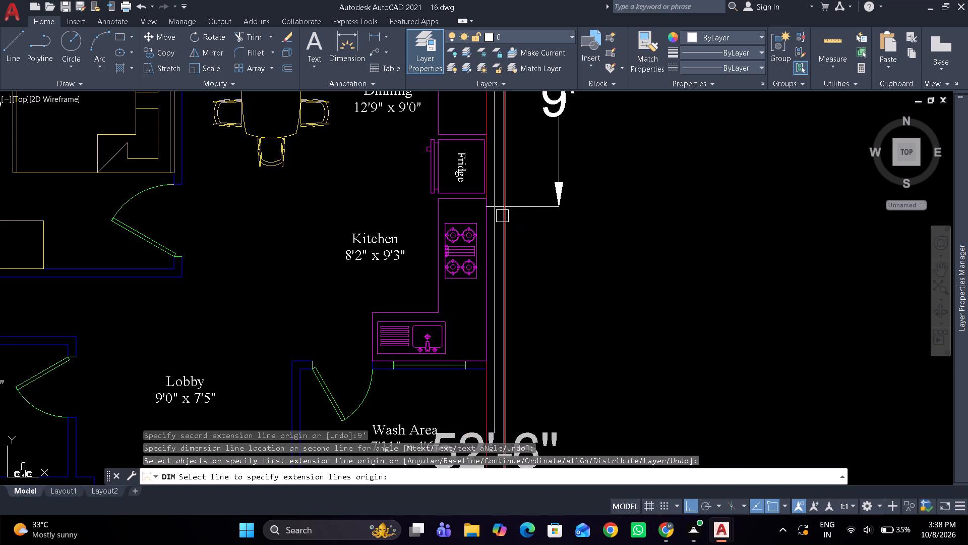
left_click_drag(491, 204, 492, 226)
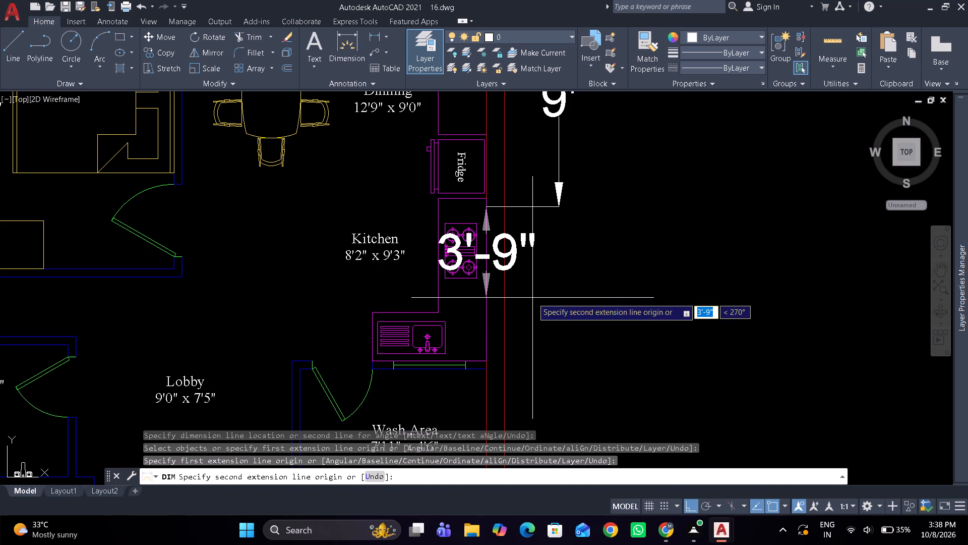
type("9'3\"")
key("Return")
middle_click_drag(554, 313, 554, 295)
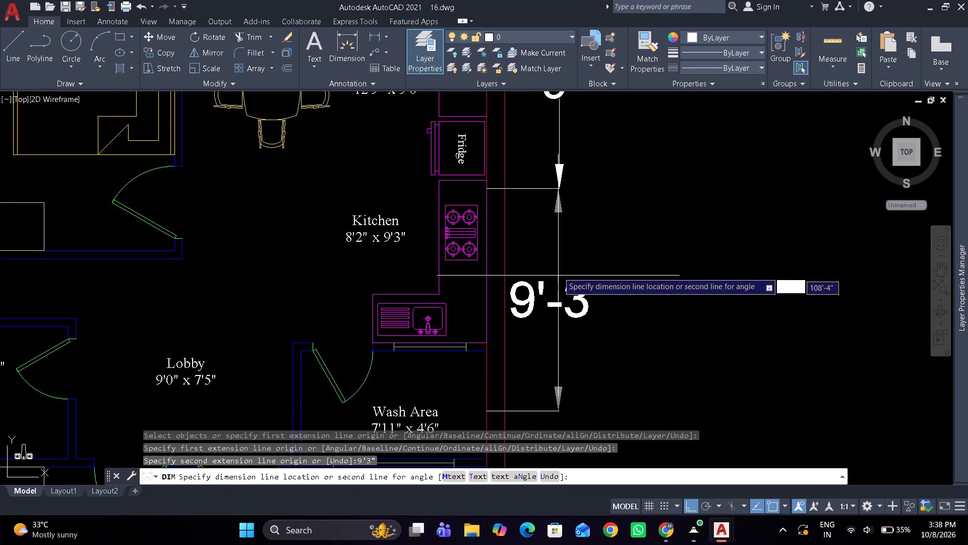
left_click(561, 191)
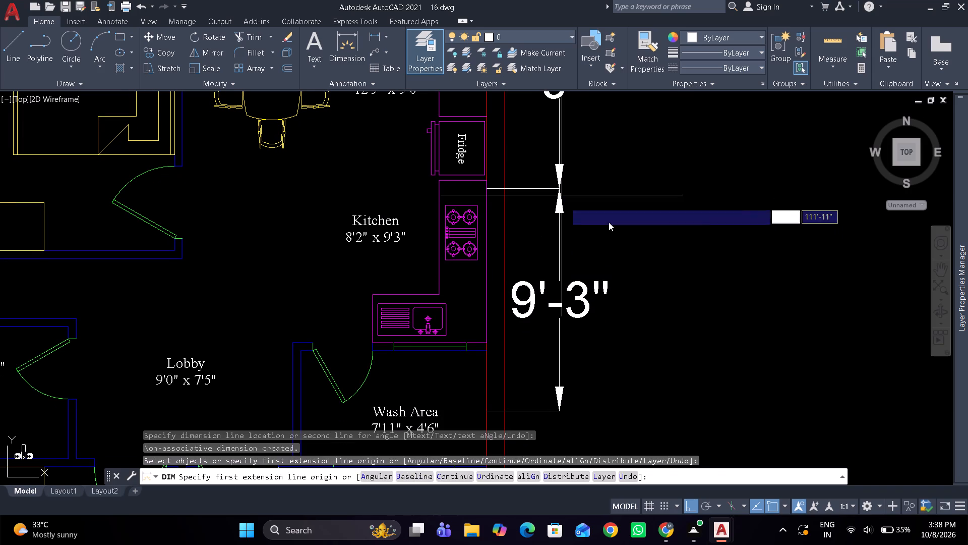
key("space")
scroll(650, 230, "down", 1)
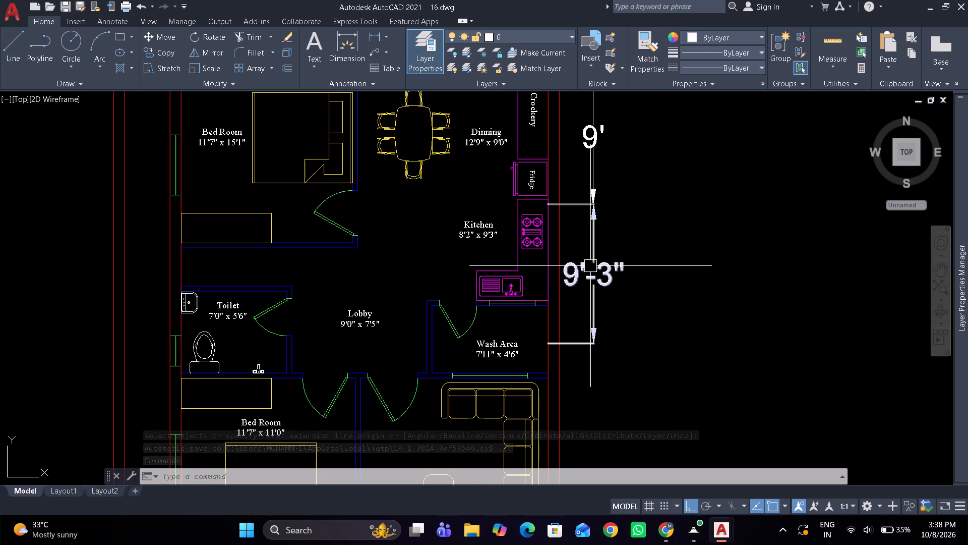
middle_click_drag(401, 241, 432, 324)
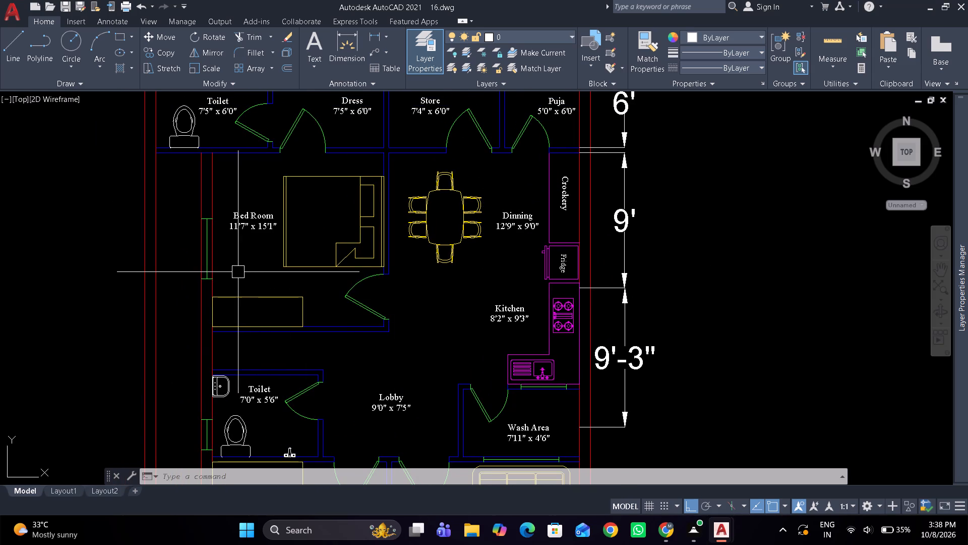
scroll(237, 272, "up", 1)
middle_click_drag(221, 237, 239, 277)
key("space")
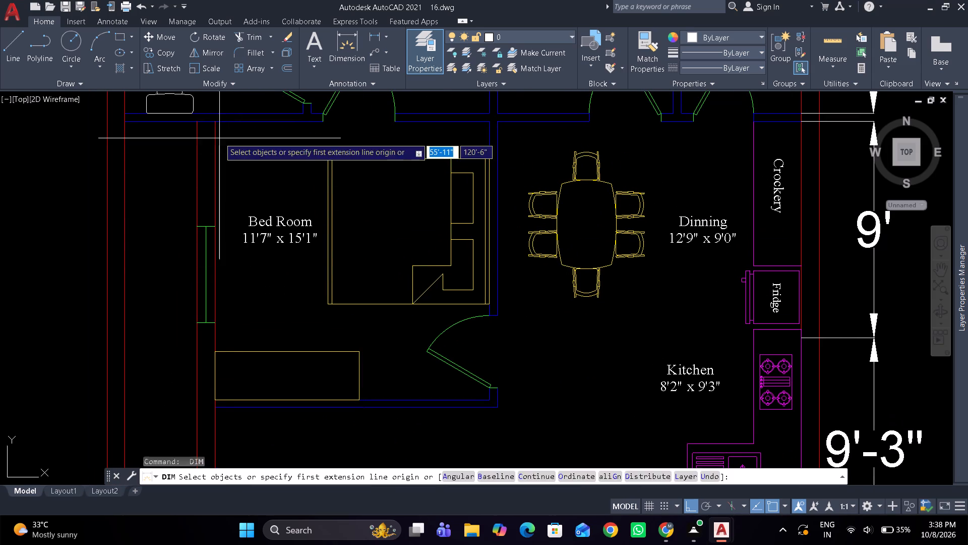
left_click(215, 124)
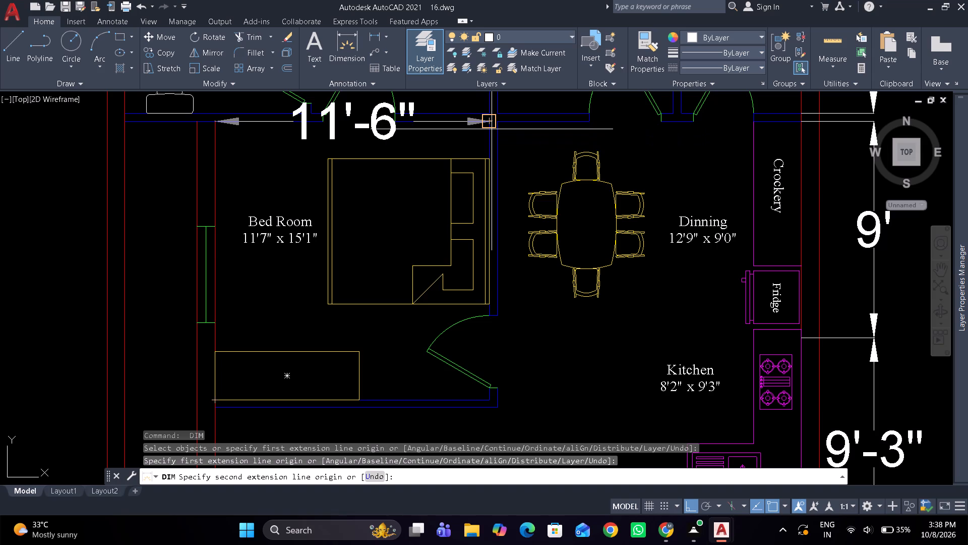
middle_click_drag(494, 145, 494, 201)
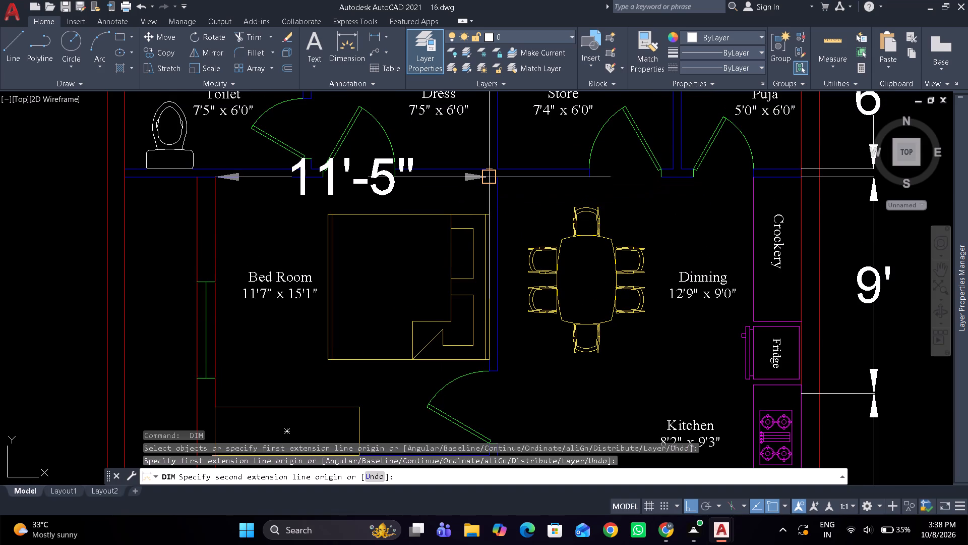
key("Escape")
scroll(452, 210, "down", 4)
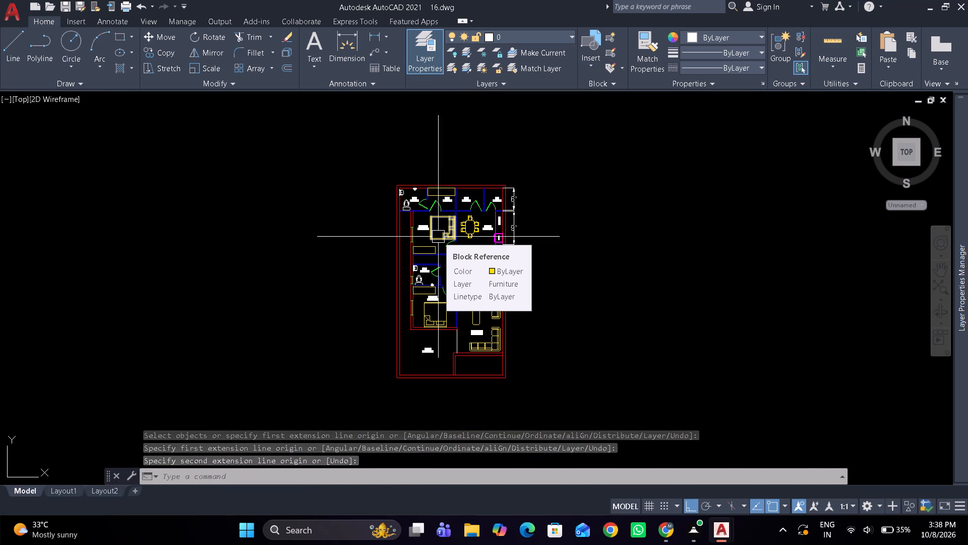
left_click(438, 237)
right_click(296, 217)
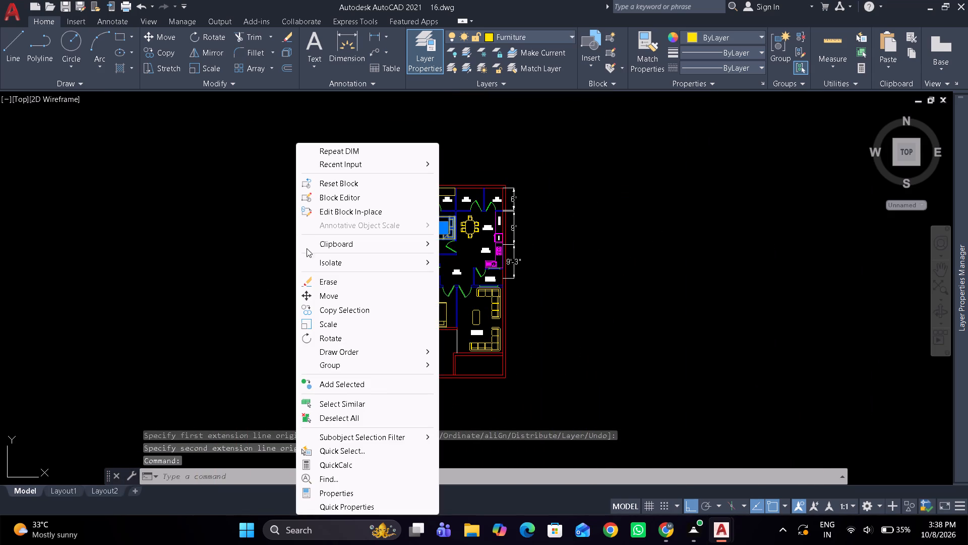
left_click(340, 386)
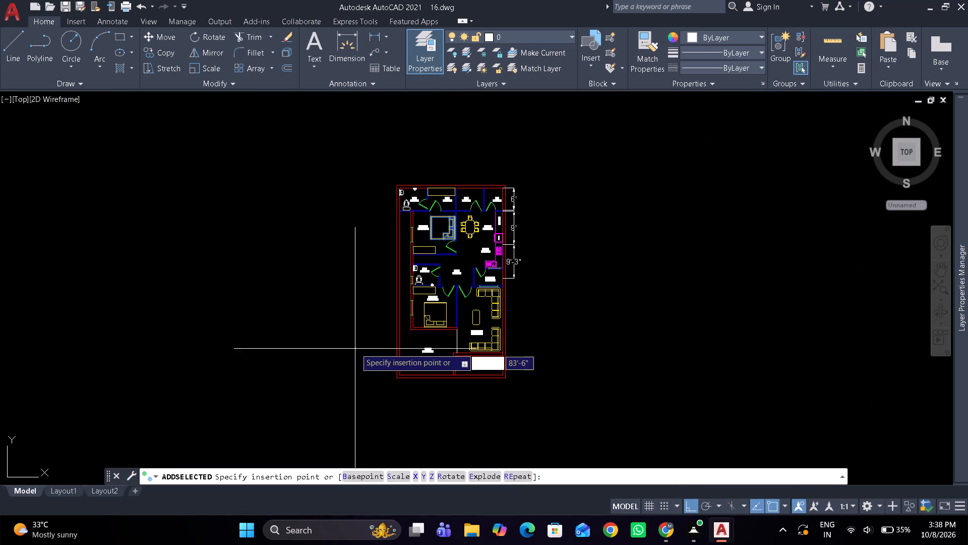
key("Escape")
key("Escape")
Move both beds, the living and dining furniture, lower wardrobe, lower toilet fixtures and kitchen appliances west, clear of the plan.
left_click(448, 221)
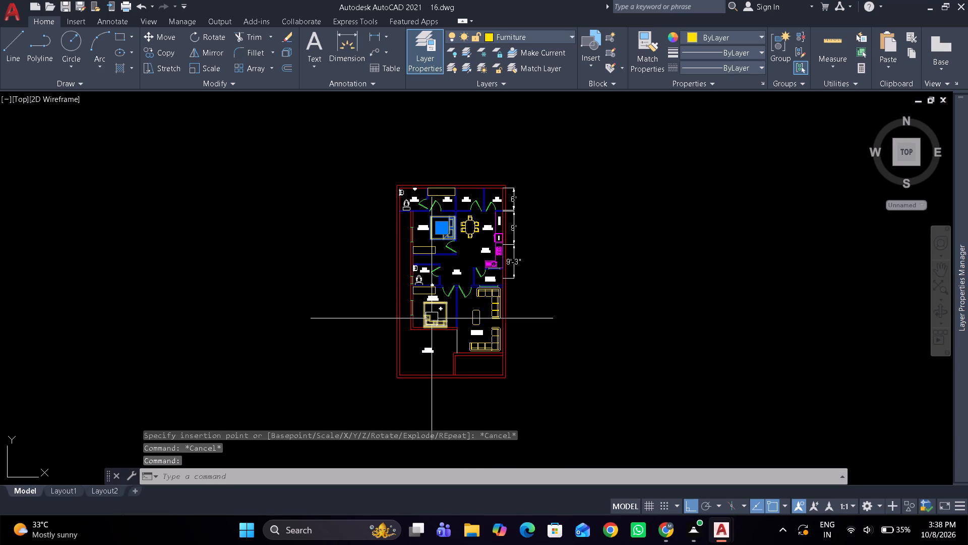
left_click(432, 320)
scroll(432, 320, "up", 1)
left_click_drag(516, 363, 514, 357)
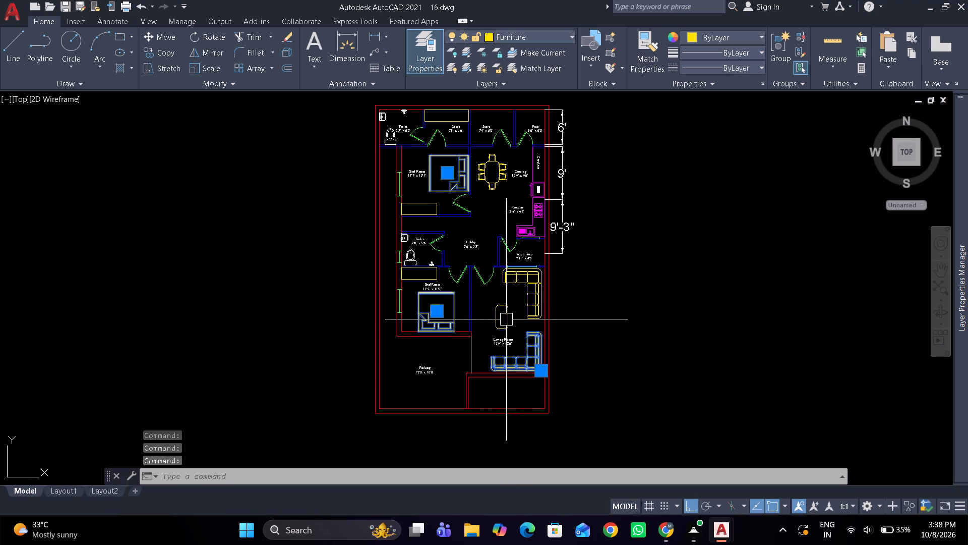
left_click_drag(505, 316, 507, 311)
left_click(519, 281)
scroll(491, 283, "up", 2)
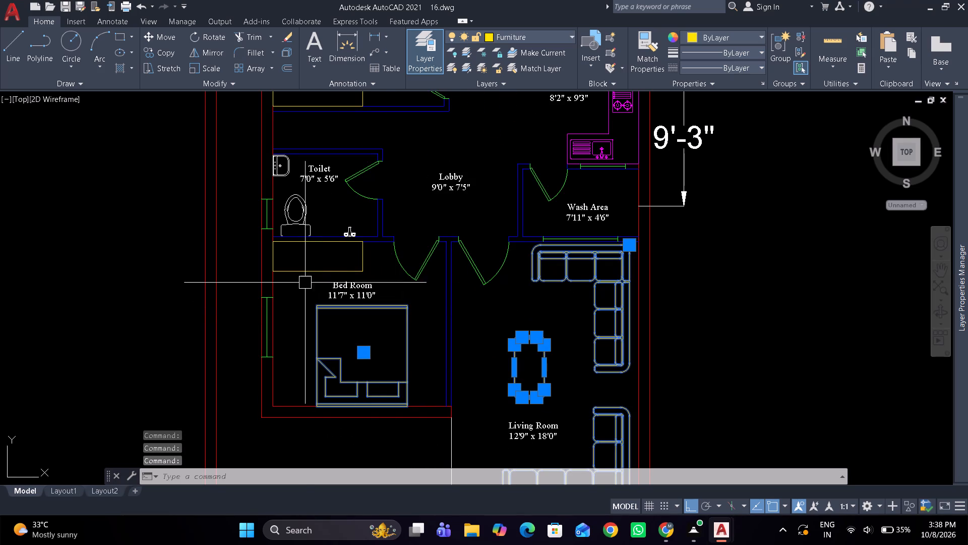
left_click(302, 275)
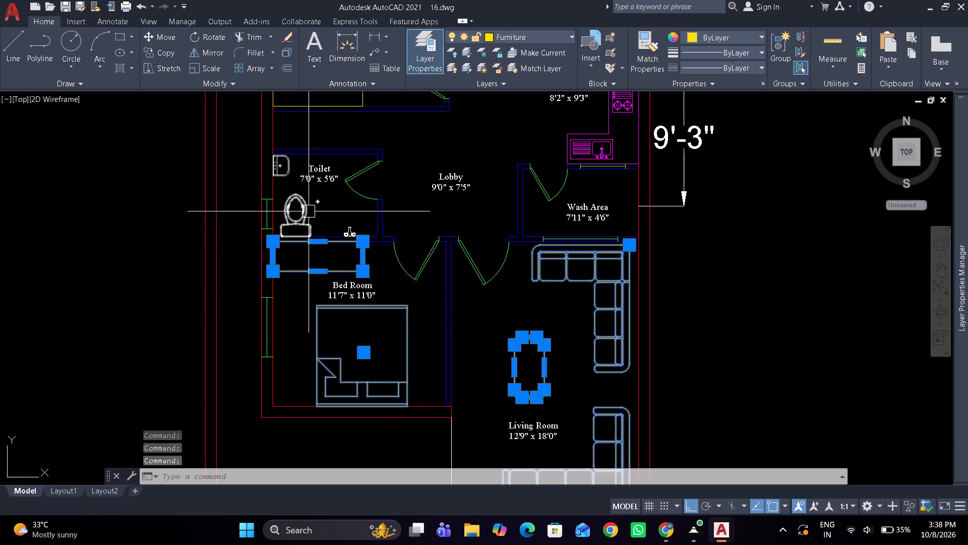
left_click_drag(307, 207, 303, 200)
left_click(285, 166)
left_click(587, 153)
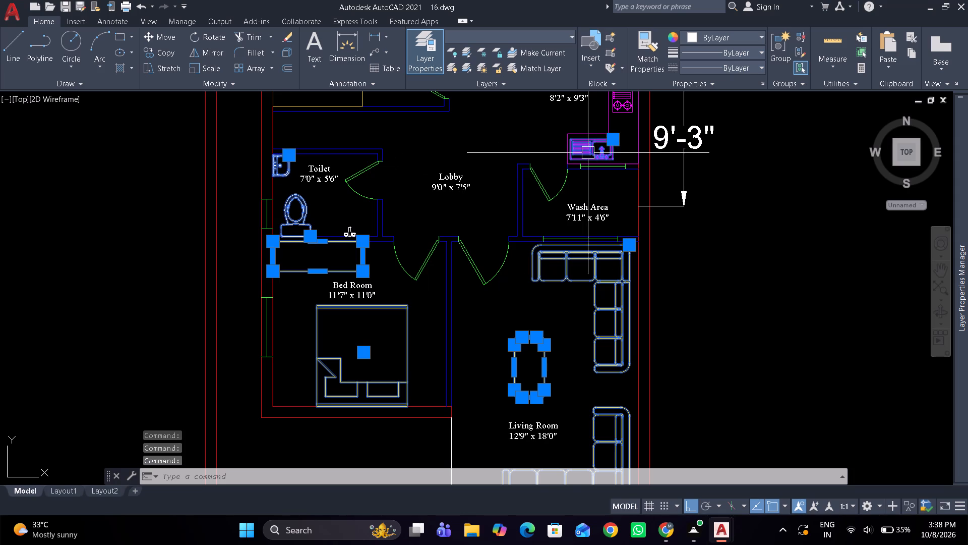
middle_click_drag(594, 145, 588, 266)
left_click(612, 199)
left_click(599, 167)
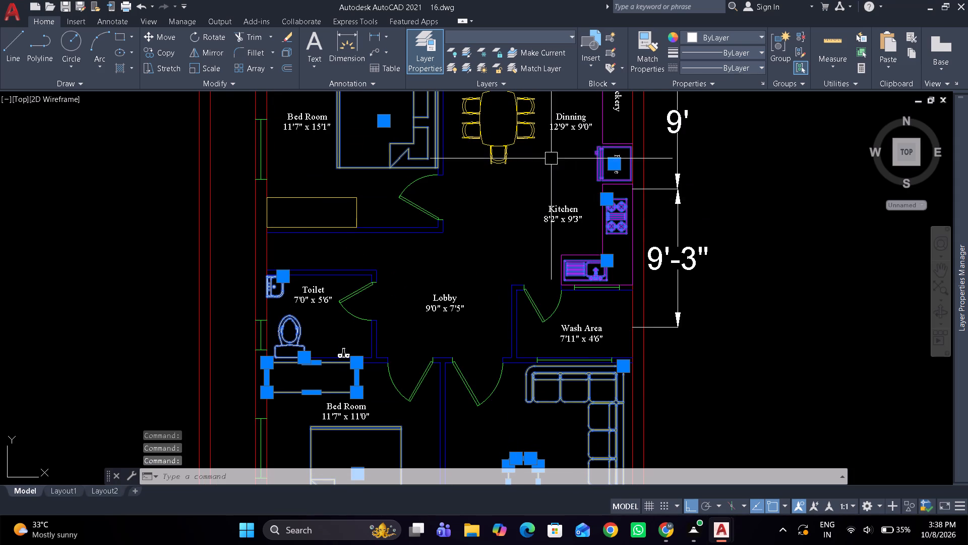
middle_click_drag(540, 168, 538, 302)
left_click(517, 263)
scroll(521, 232, "down", 1)
middle_click_drag(521, 250, 531, 312)
scroll(530, 304, "up", 1)
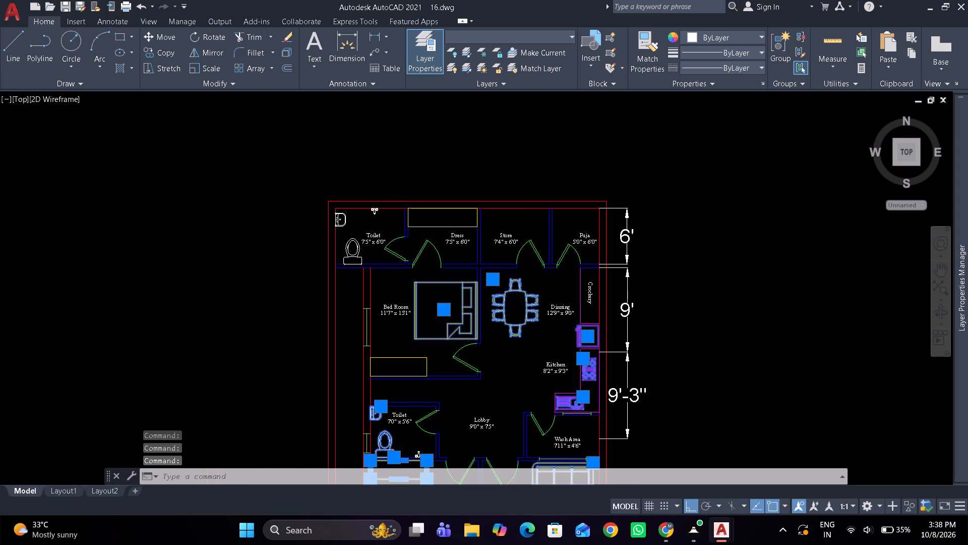
scroll(530, 304, "down", 4)
key("m")
key("space")
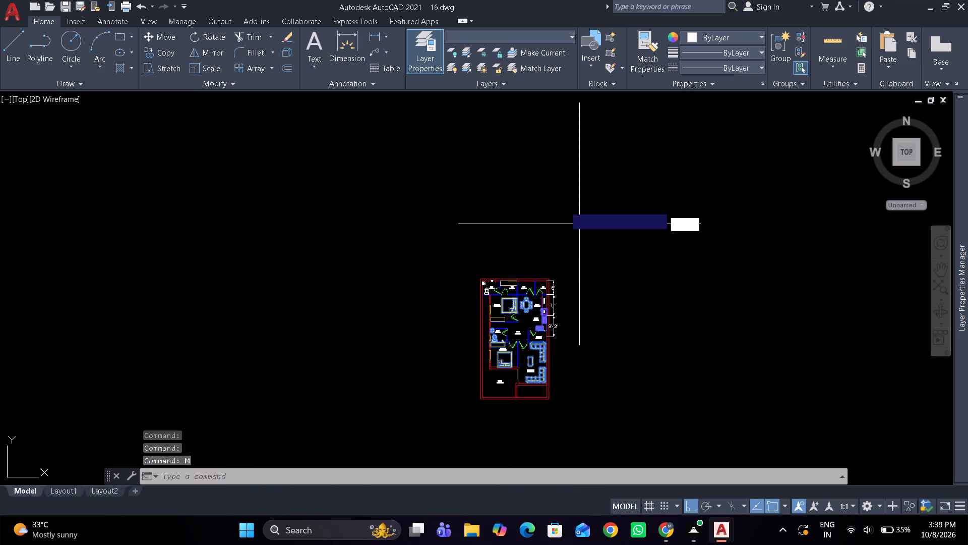
left_click(534, 198)
left_click(434, 239)
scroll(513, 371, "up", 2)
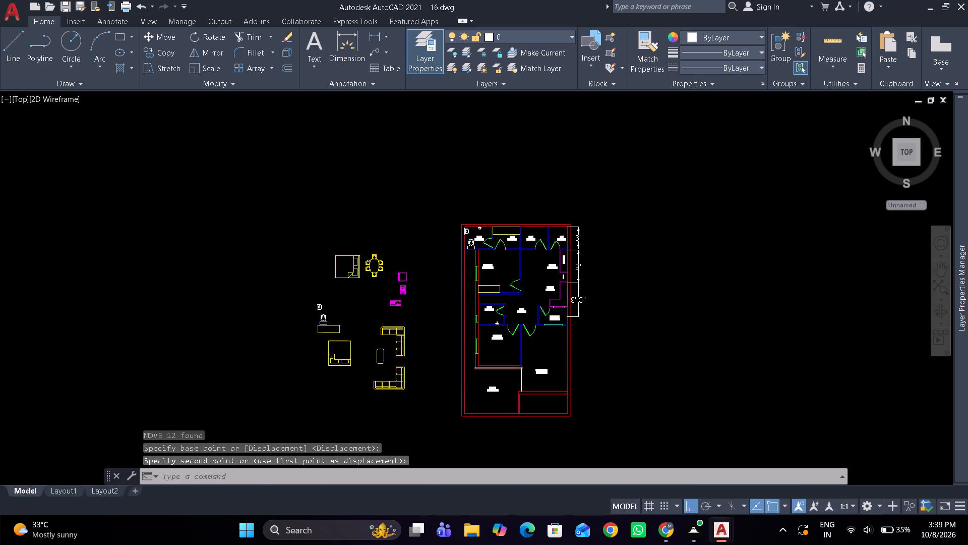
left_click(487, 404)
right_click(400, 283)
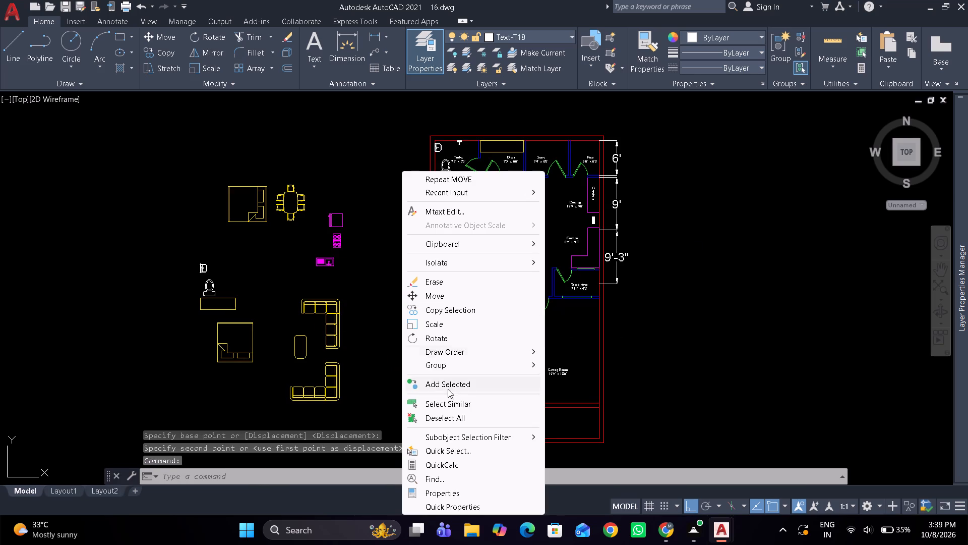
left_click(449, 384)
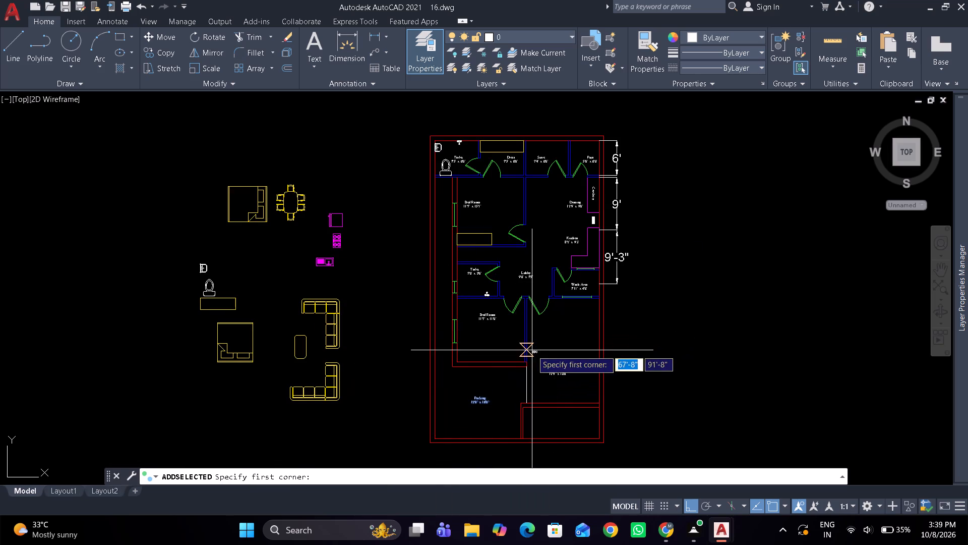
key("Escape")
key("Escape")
Select all text labels similar to the Parking label and move them about 43' west, beside the moved furniture.
left_click(482, 401)
right_click(482, 401)
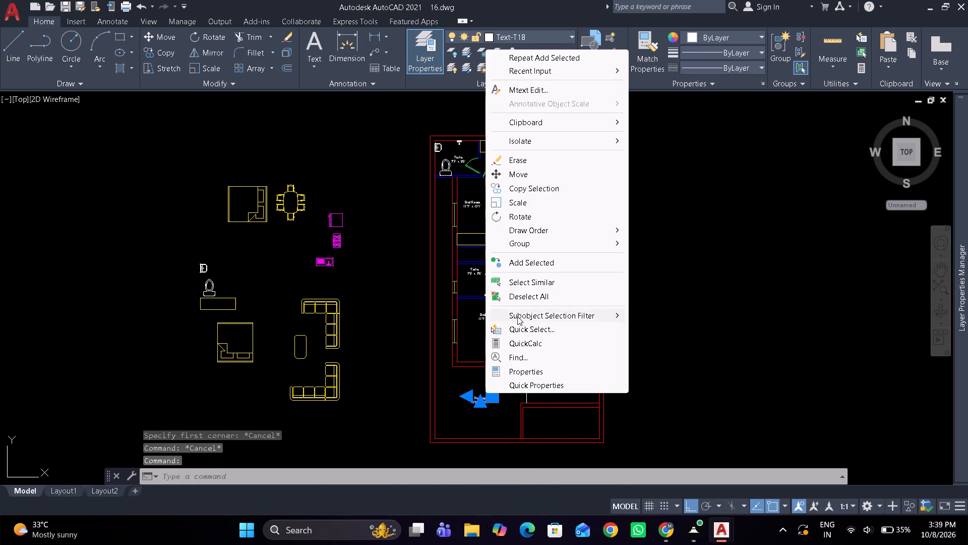
left_click(523, 282)
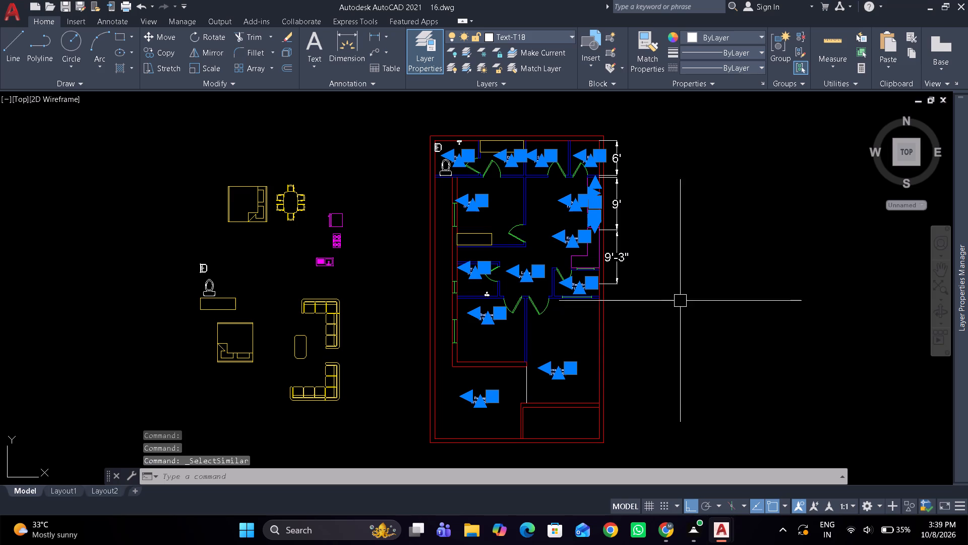
key("m")
key("space")
left_click(699, 343)
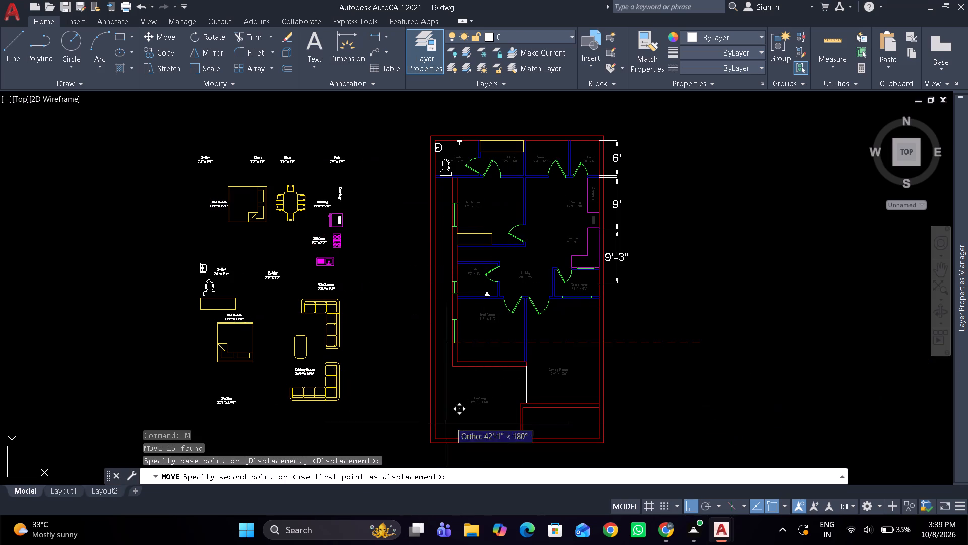
scroll(430, 432, "up", 1)
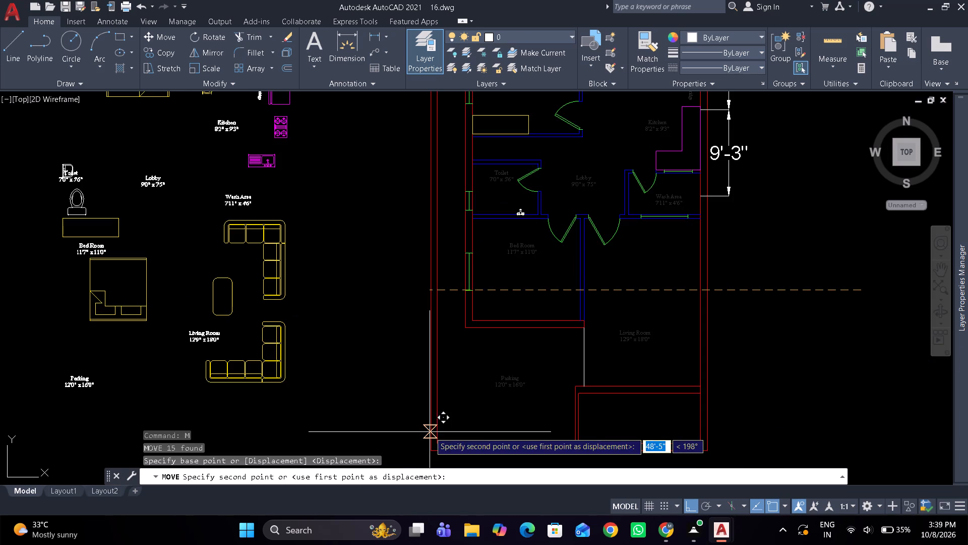
left_click(455, 396)
Select all doors similar to the lower Bed Room door and move them west, beyond the relocated furniture and labels.
scroll(474, 344, "down", 1)
middle_click_drag(474, 379, 473, 444)
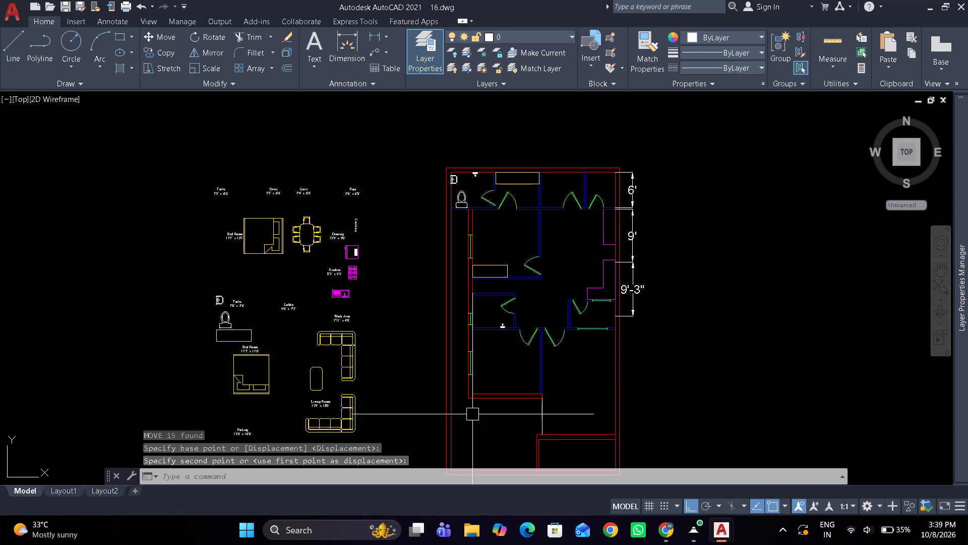
scroll(499, 347, "up", 2)
left_click(564, 324)
left_click(524, 337)
right_click(523, 337)
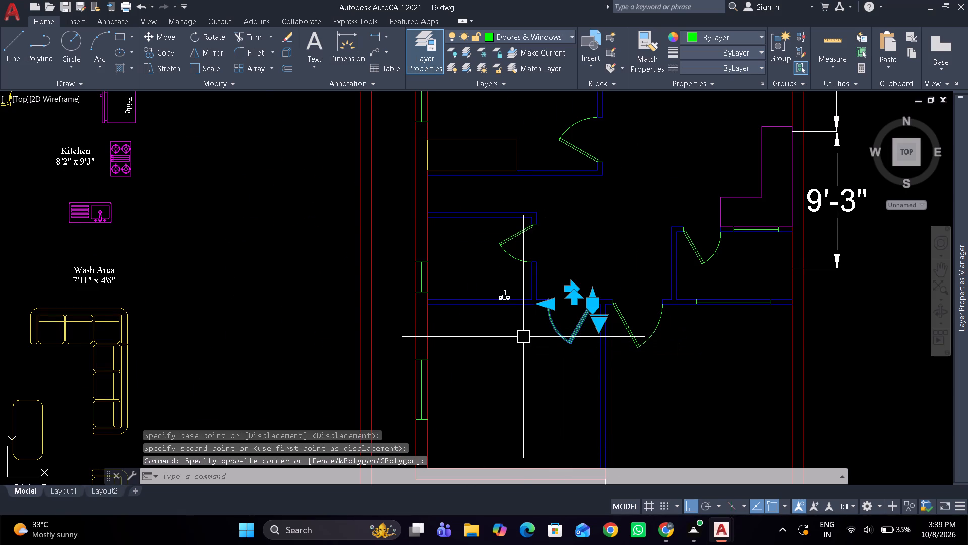
left_click(543, 401)
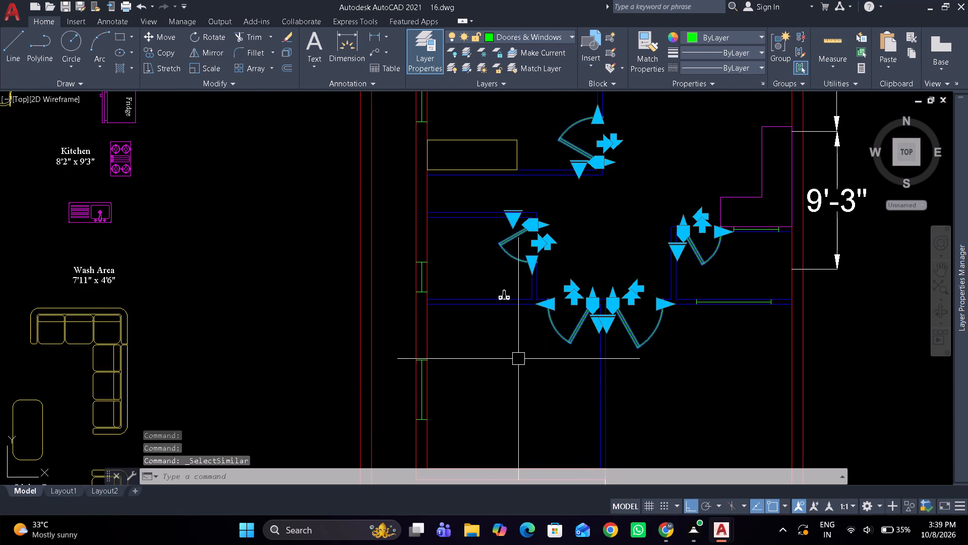
scroll(518, 359, "down", 3)
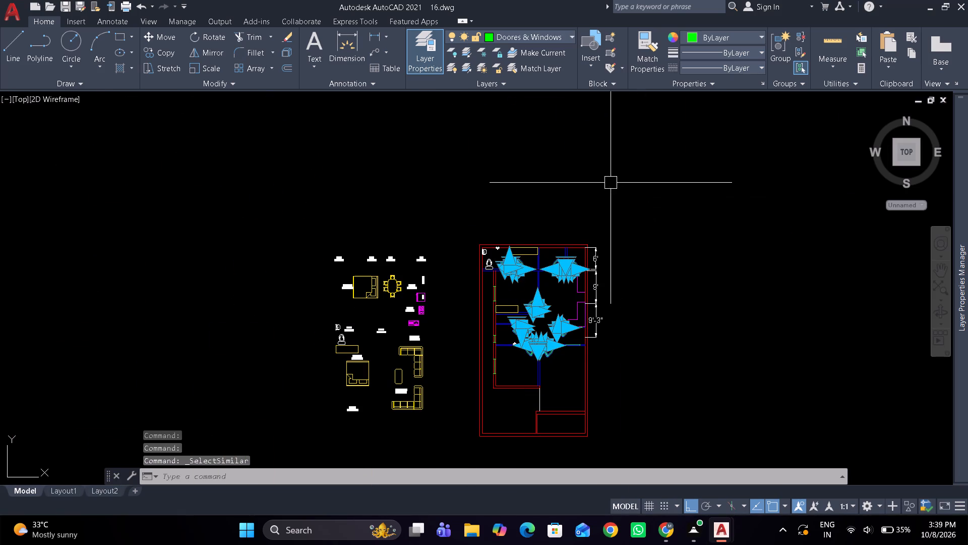
key("m")
key("space")
left_click(614, 190)
left_click(318, 203)
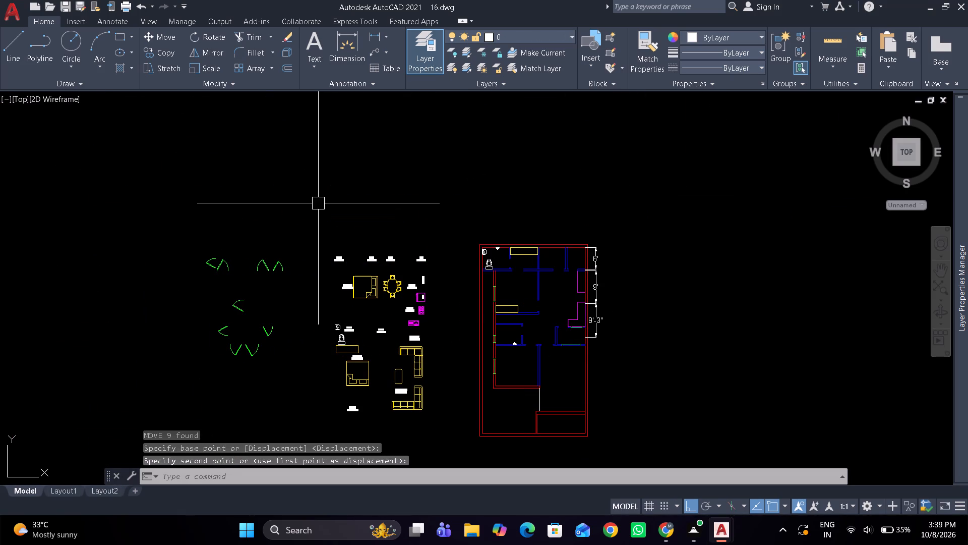
Erase the magenta Crockery unit outline and the inner edge lines of the L-shaped Kitchen counter.
scroll(569, 282, "up", 2)
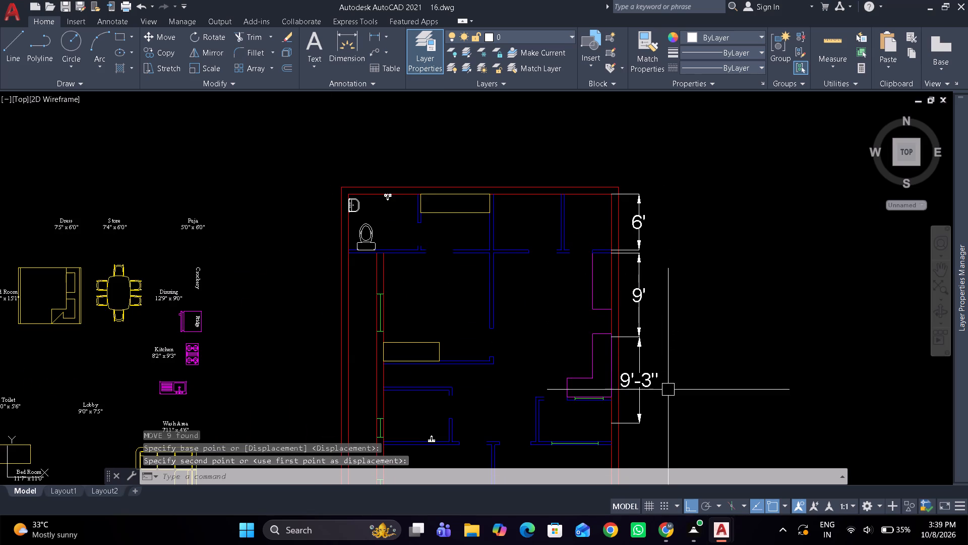
middle_click_drag(668, 389, 655, 324)
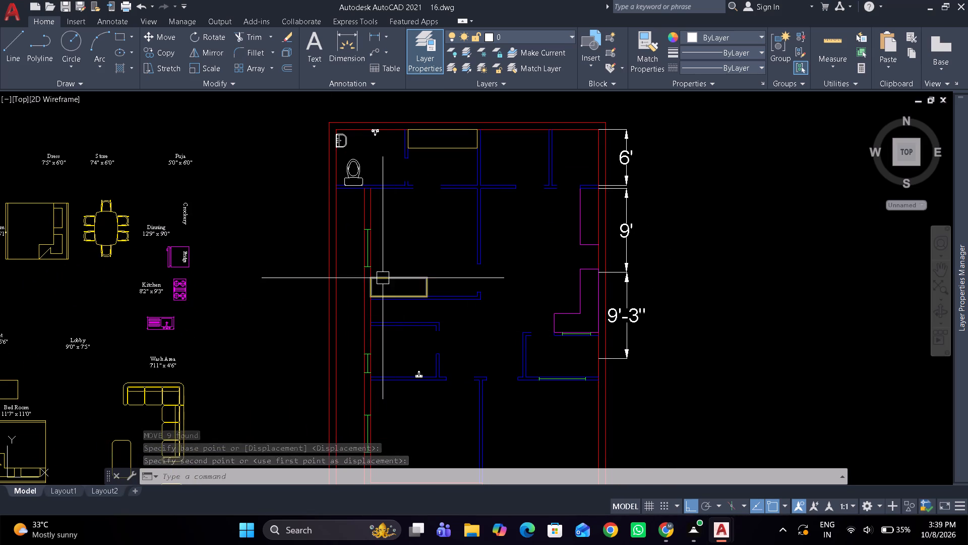
middle_click_drag(393, 288, 482, 437)
scroll(446, 344, "up", 1)
middle_click_drag(528, 399, 472, 345)
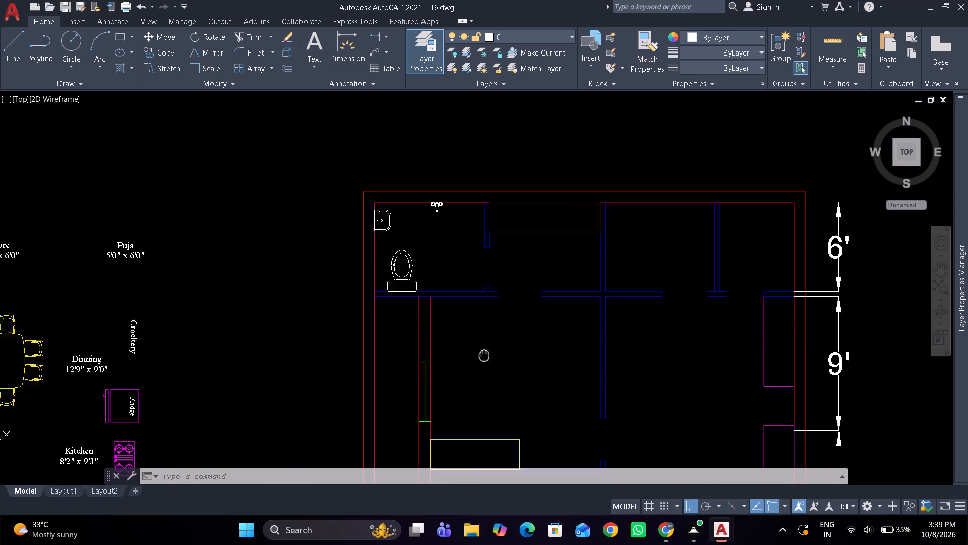
middle_click_drag(472, 345, 402, 288)
scroll(541, 347, "up", 1)
scroll(547, 354, "down", 1)
middle_click_drag(546, 351, 495, 260)
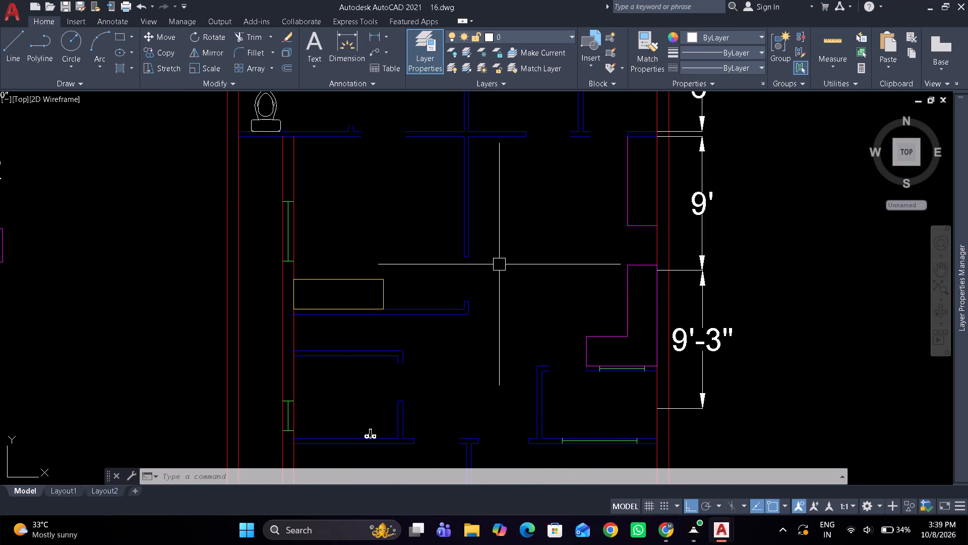
left_click_drag(634, 350, 619, 317)
left_click(562, 182)
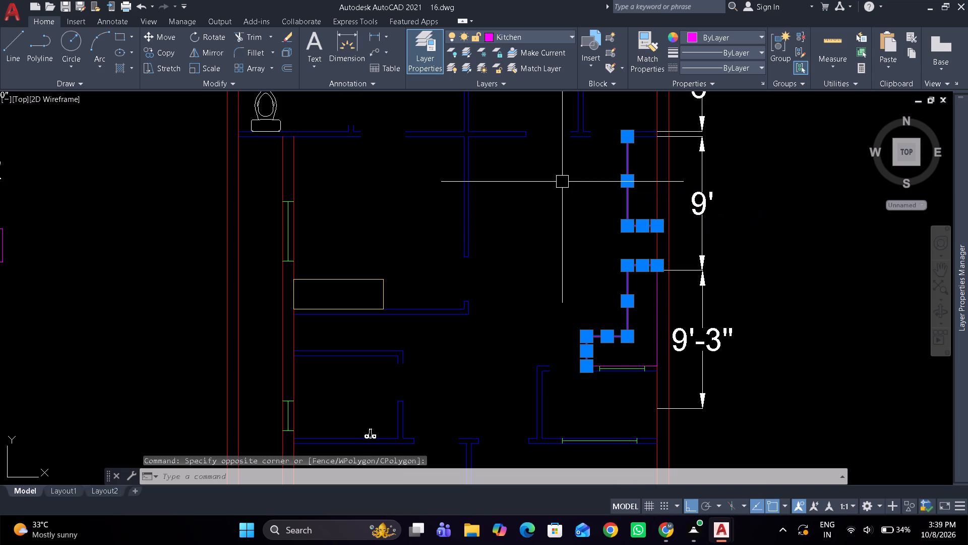
key("e")
key("space")
Erase the two remaining magenta counter lines lying along the Kitchen's east wall and south window wall.
scroll(621, 359, "up", 3)
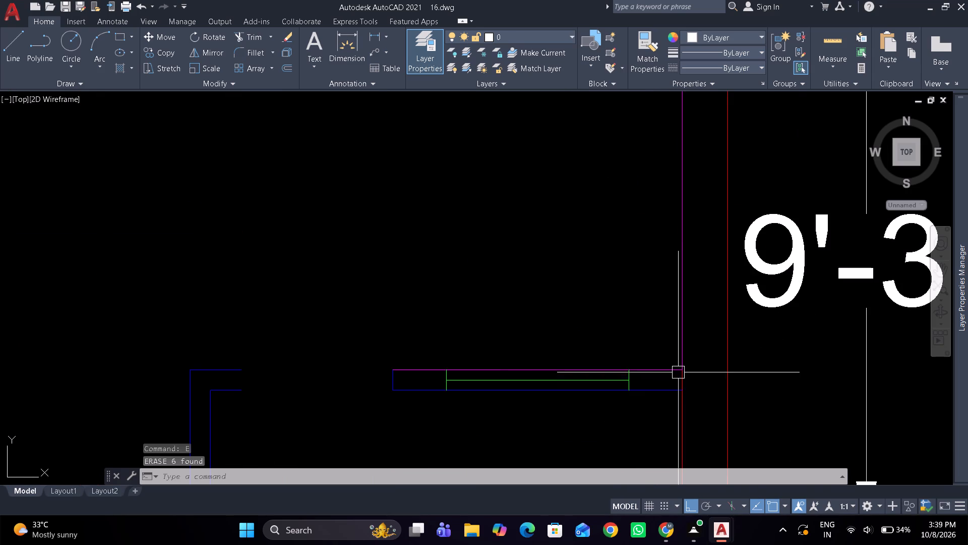
left_click_drag(671, 368, 671, 361)
left_click(677, 328)
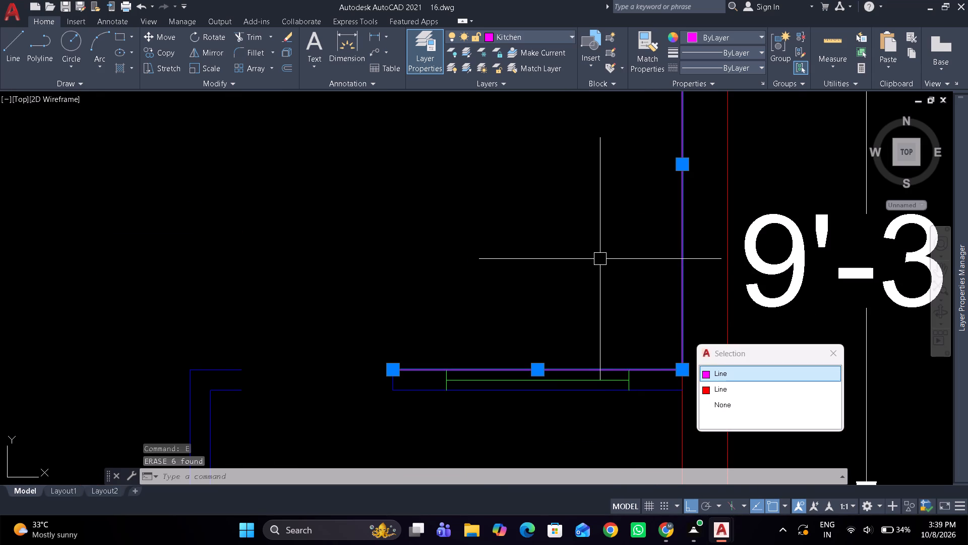
key("space")
key("space")
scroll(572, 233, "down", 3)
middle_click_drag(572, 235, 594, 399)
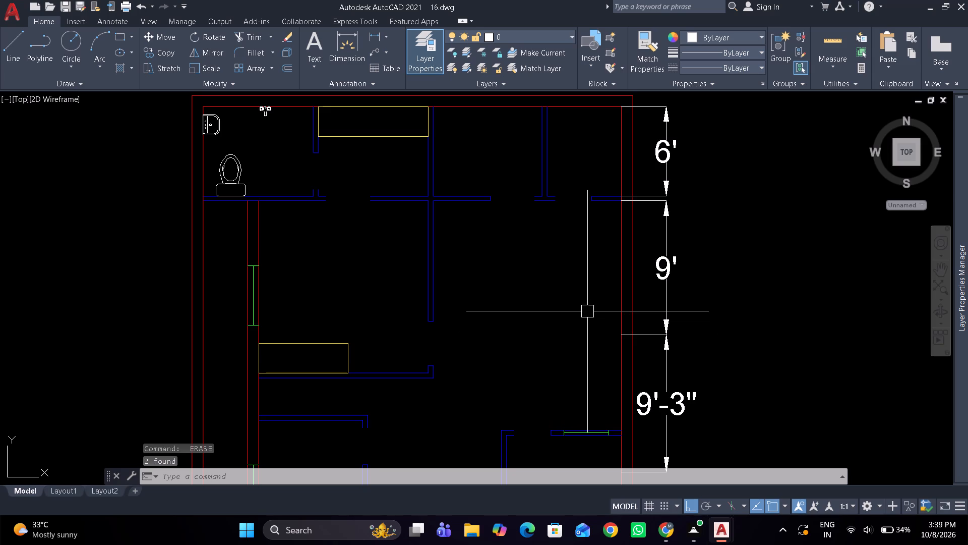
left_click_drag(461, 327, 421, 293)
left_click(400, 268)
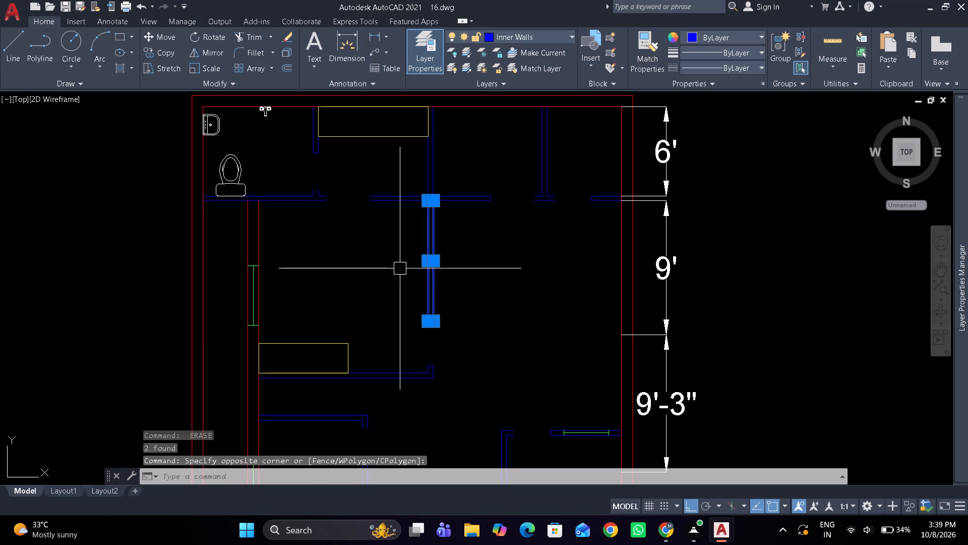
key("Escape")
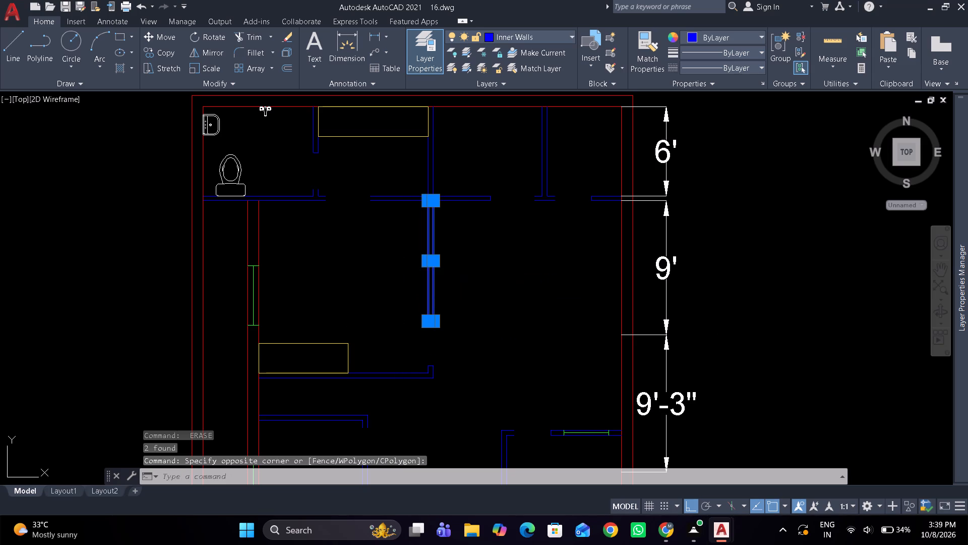
Dimension the upper Toilet's inner width along its south wall, placing the dimension line inside the room.
middle_click_drag(379, 266, 412, 336)
scroll(307, 260, "up", 2)
key("d")
key("i")
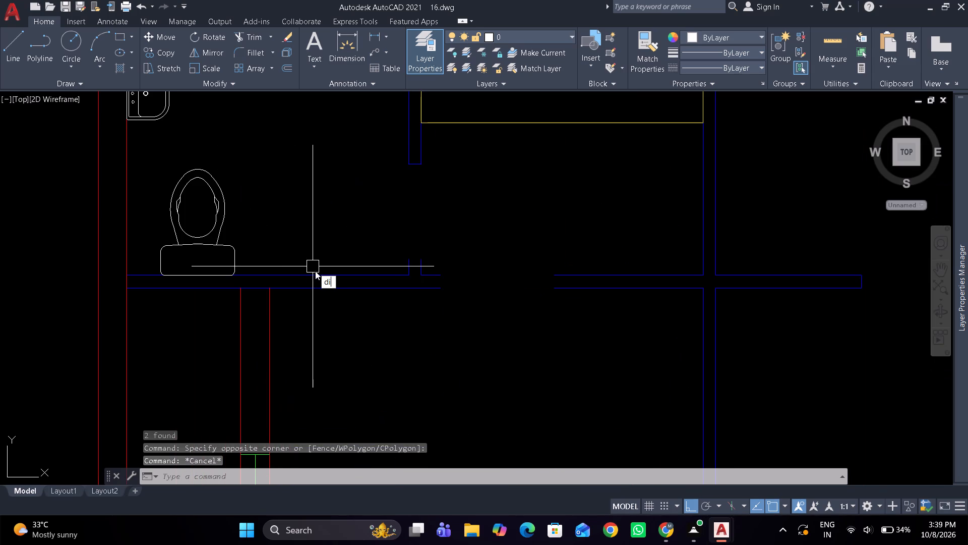
key("m")
key("space")
middle_click_drag(254, 212, 300, 322)
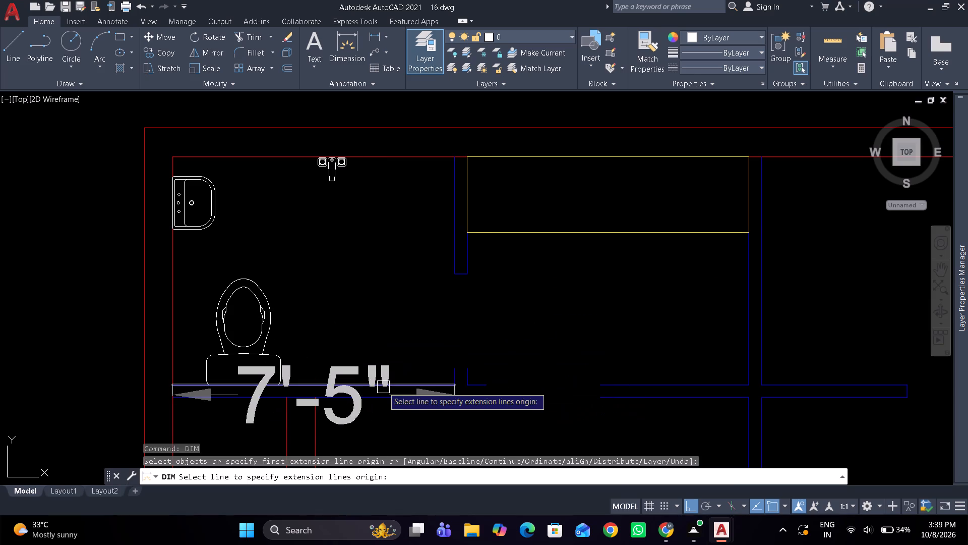
left_click_drag(383, 387, 384, 380)
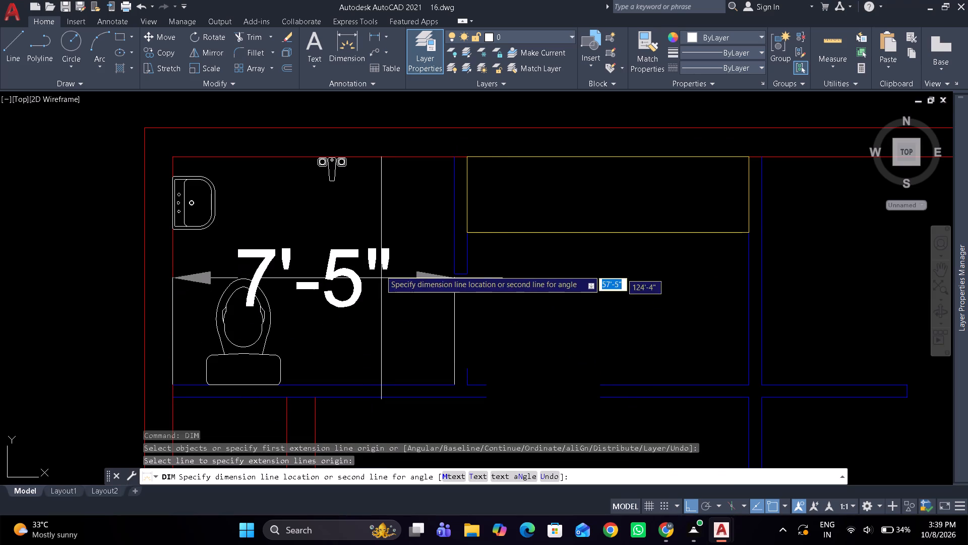
left_click(380, 267)
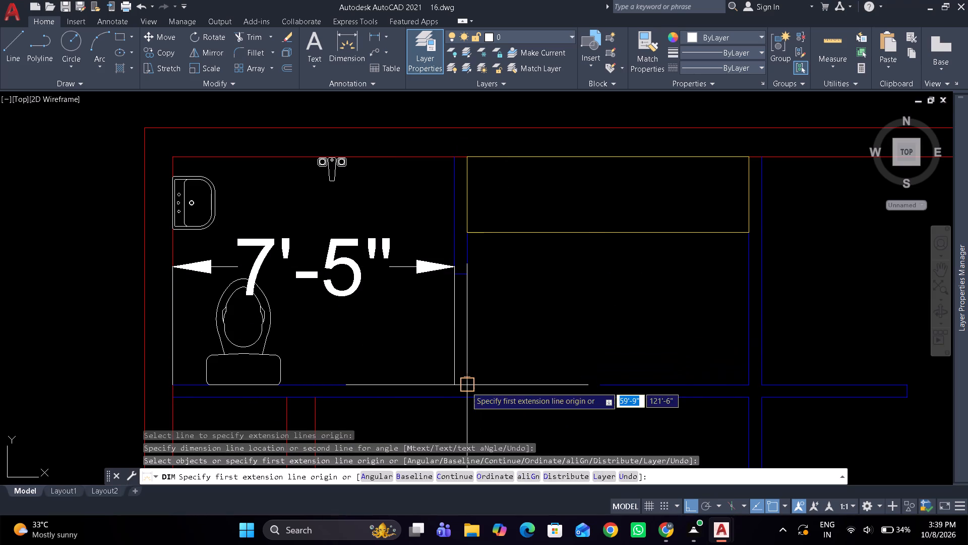
Dimension the inner widths of the Dress and Store rooms between wall faces, placing each dimension line inside its room.
left_click(466, 387)
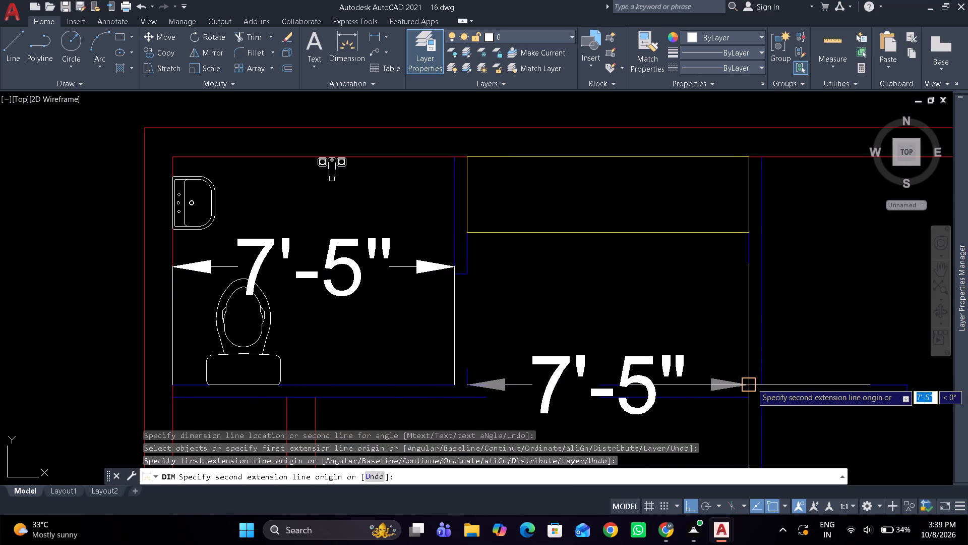
left_click(752, 383)
left_click(708, 289)
middle_click_drag(752, 298, 393, 221)
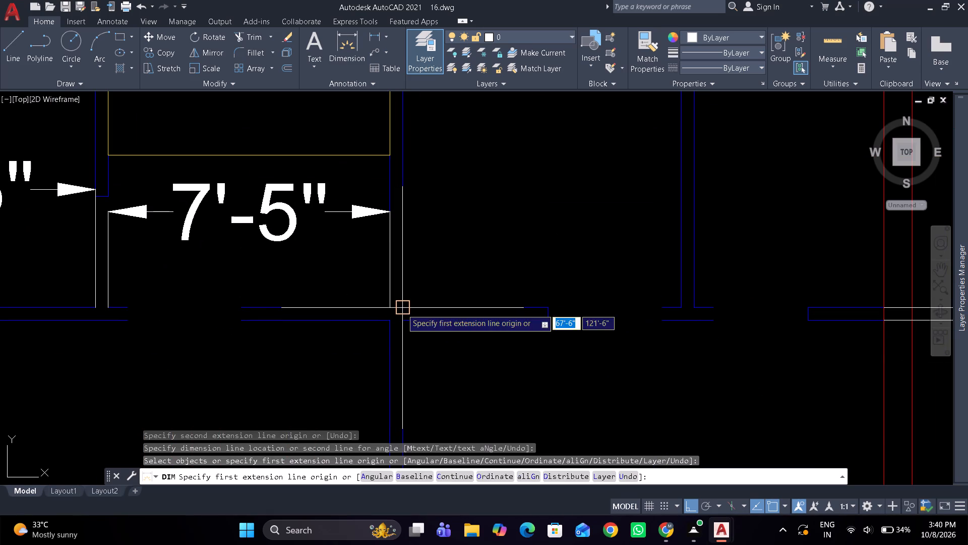
left_click_drag(402, 309, 419, 308)
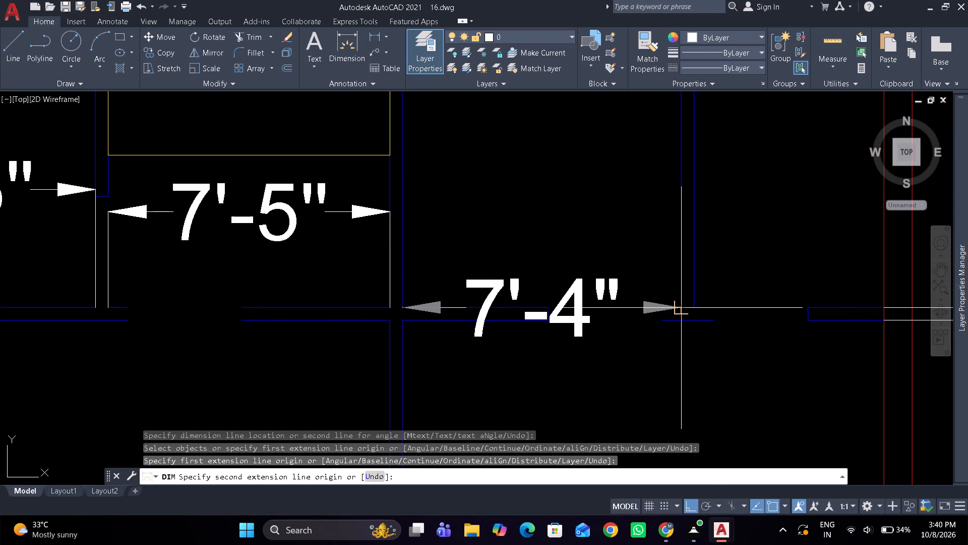
left_click(687, 307)
left_click(631, 219)
Dimension the Puja room's inner width up to the inner face of the east outer wall, then end dimensioning.
middle_click_drag(690, 254, 458, 214)
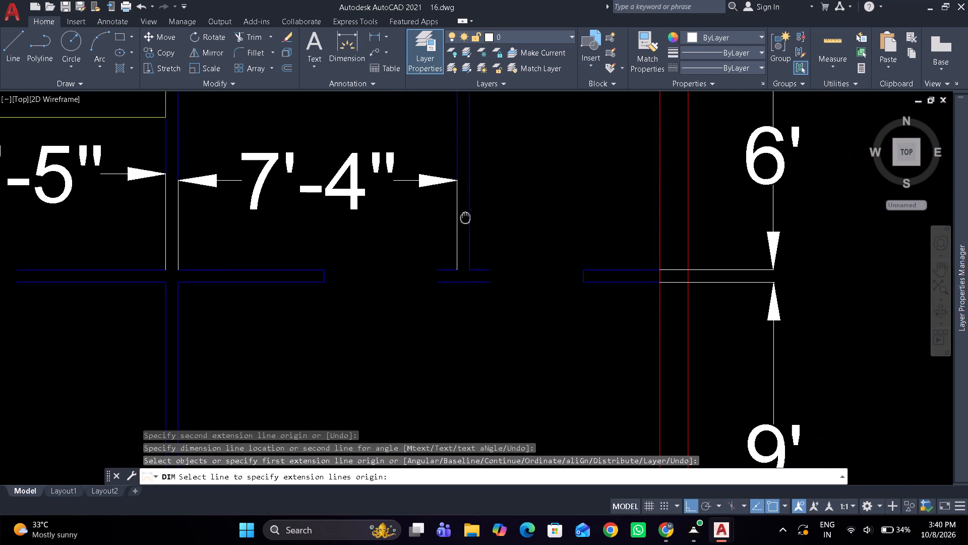
middle_click_drag(458, 214, 456, 214)
left_click_drag(462, 271, 479, 271)
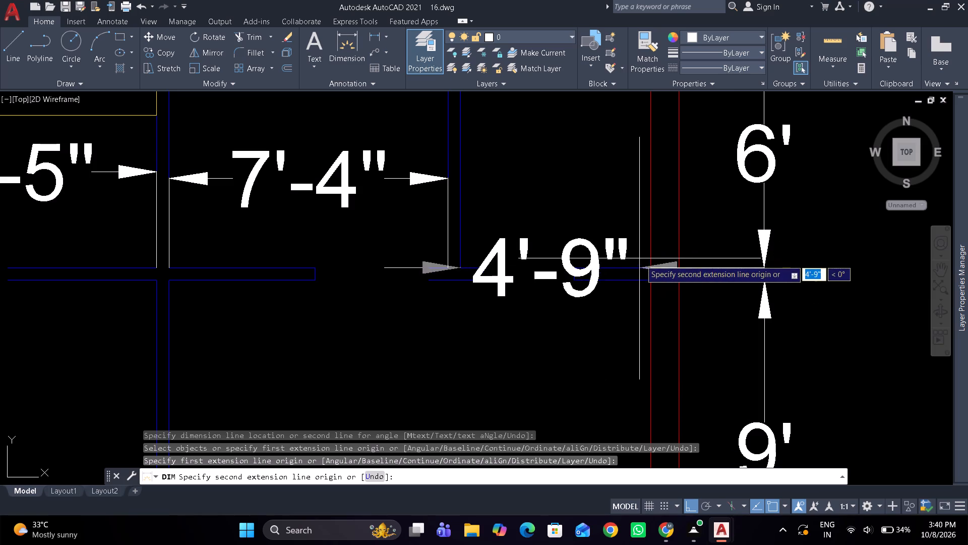
left_click(654, 266)
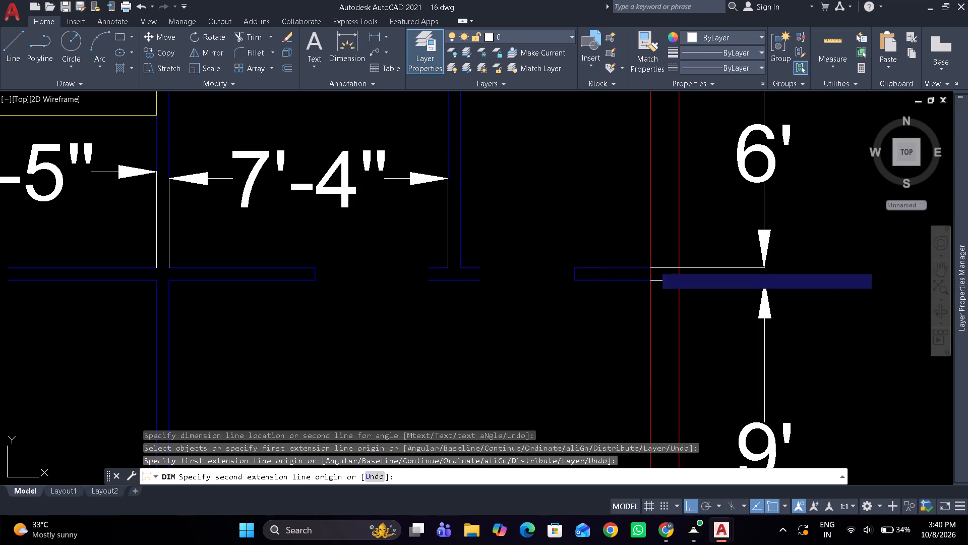
left_click(622, 213)
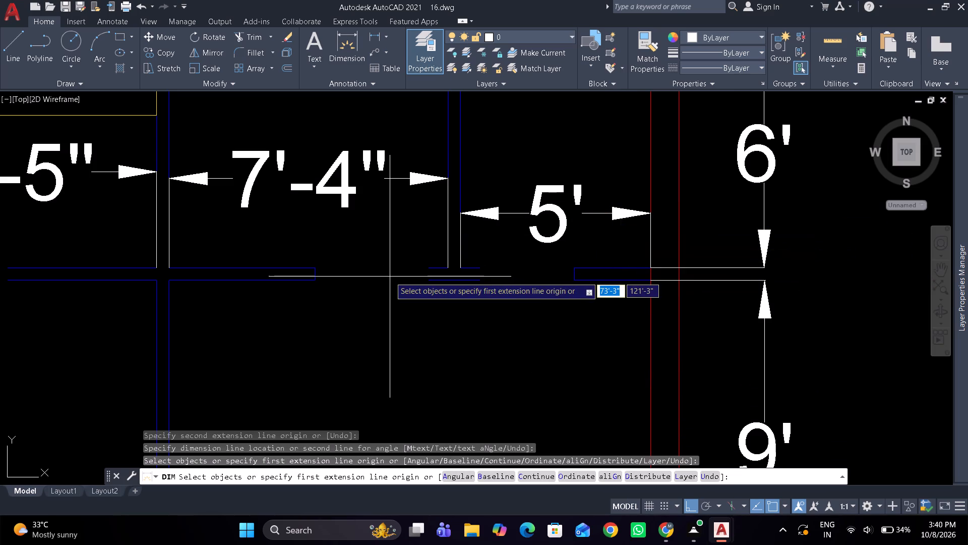
scroll(386, 267, "down", 1)
middle_click_drag(371, 286, 505, 231)
key("Escape")
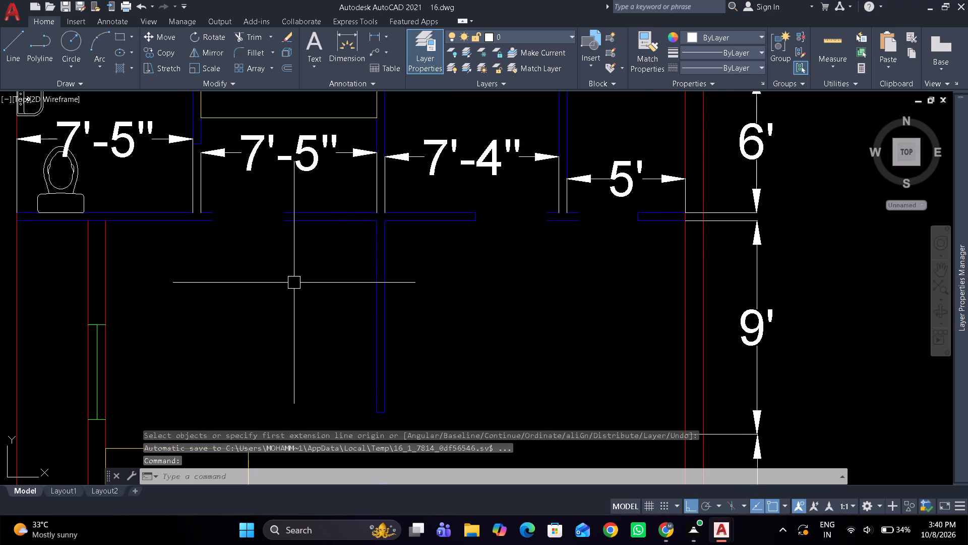
Offset the west face line of the upper Bed Room's east wall 11'7" to the west.
middle_click_drag(189, 299, 389, 282)
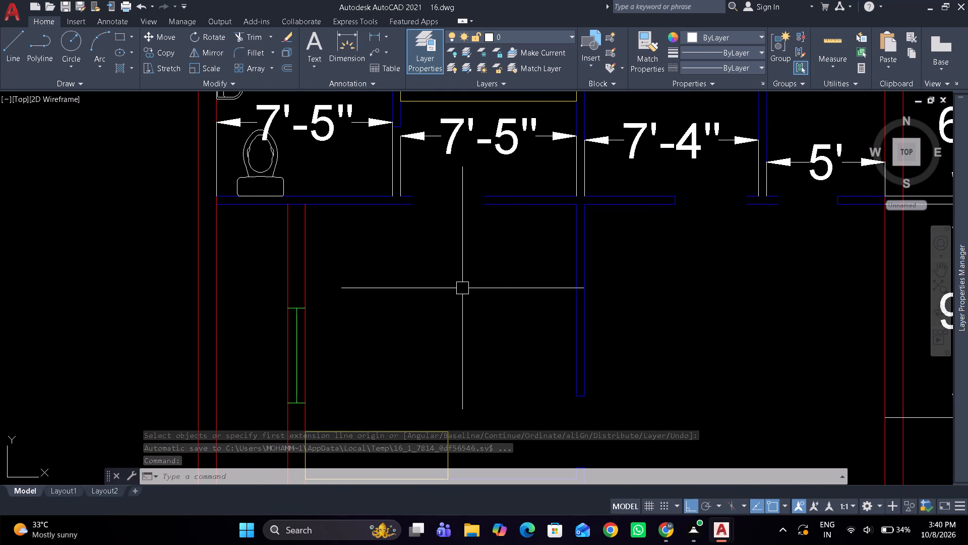
key("o")
key("space")
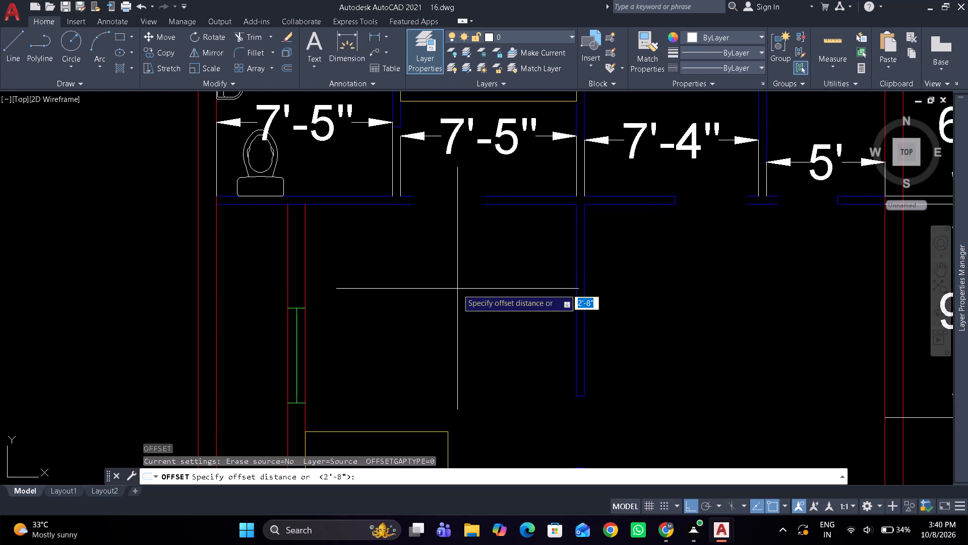
key("1")
key("1")
key("apostrophe")
key("7")
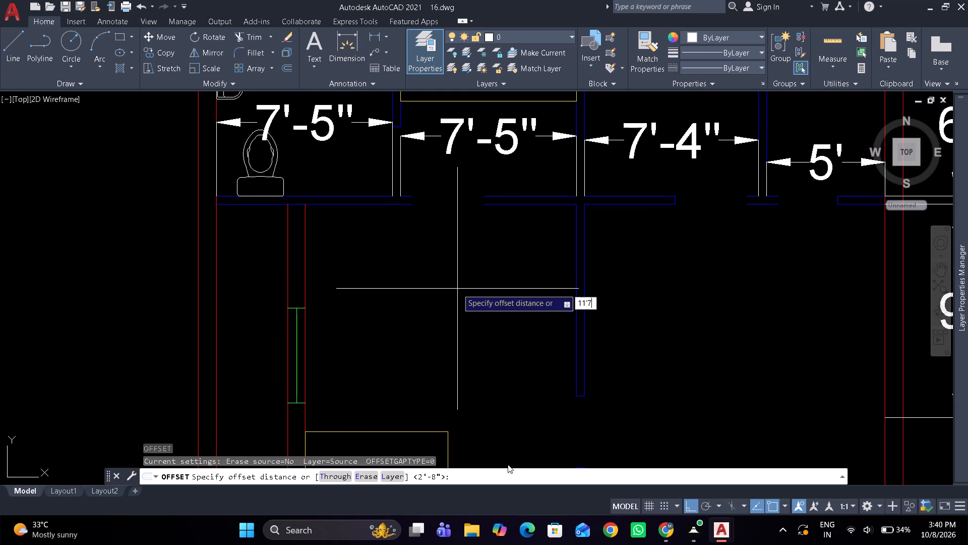
key("shift+quotedbl")
key("space")
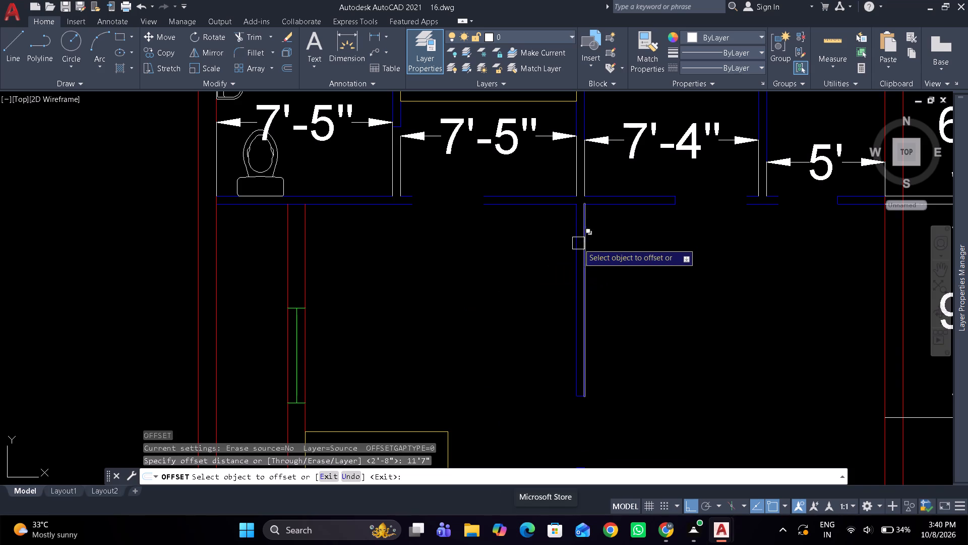
left_click_drag(574, 245, 557, 246)
left_click(507, 255)
key("space")
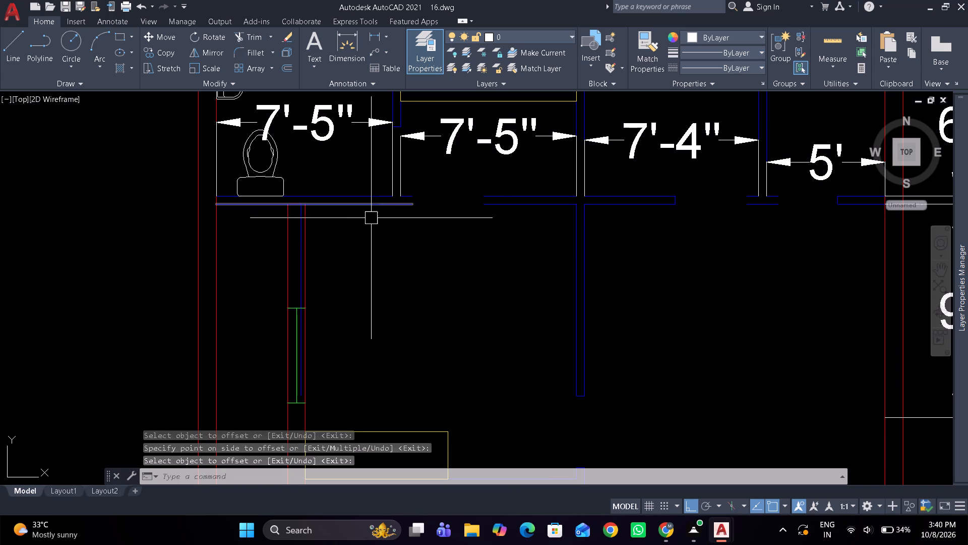
Erase the two old red face lines of the outer wall along the west side of the Bed Rooms.
scroll(294, 235, "up", 2)
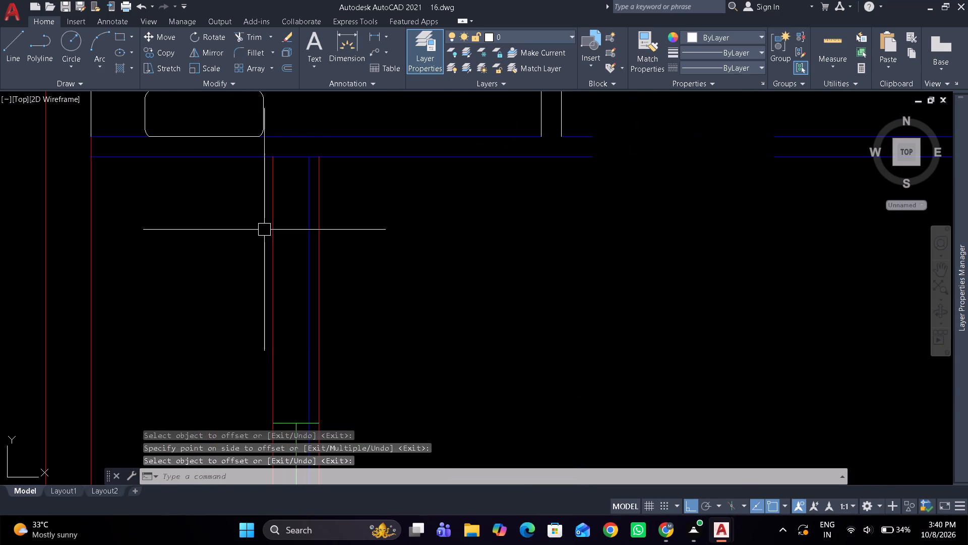
left_click(274, 226)
left_click(323, 217)
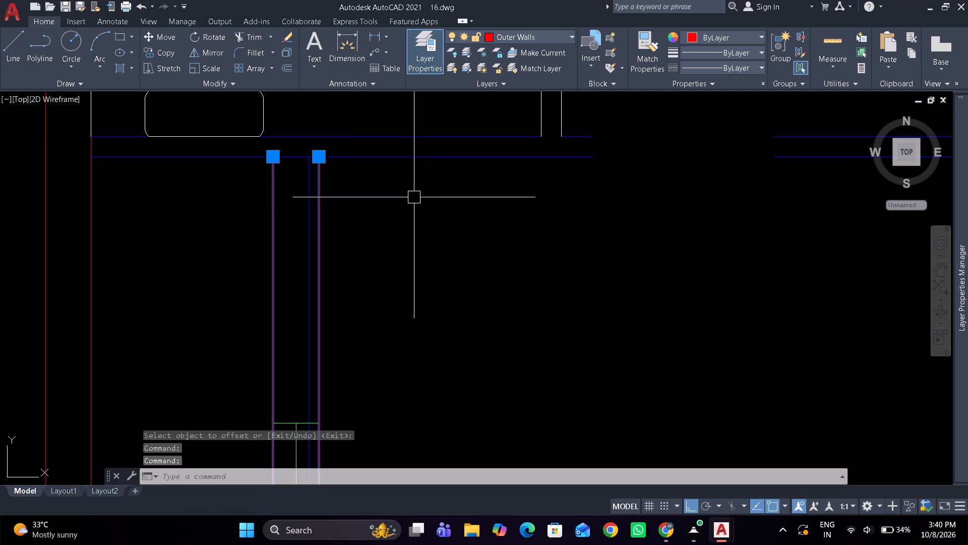
scroll(419, 195, "down", 5)
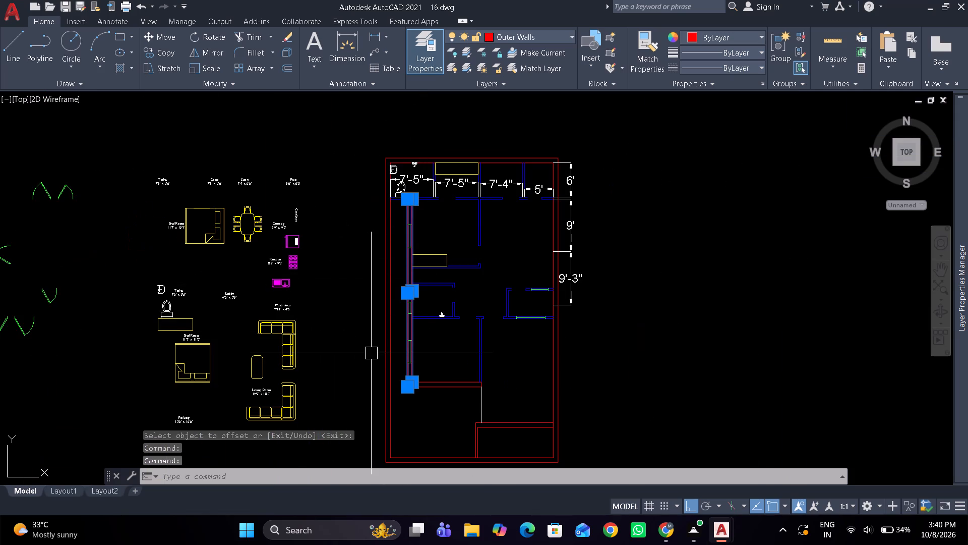
type("e")
key("space")
Offset the new blue west wall line of the upper Bed Room 6" to the west.
scroll(388, 343, "up", 1)
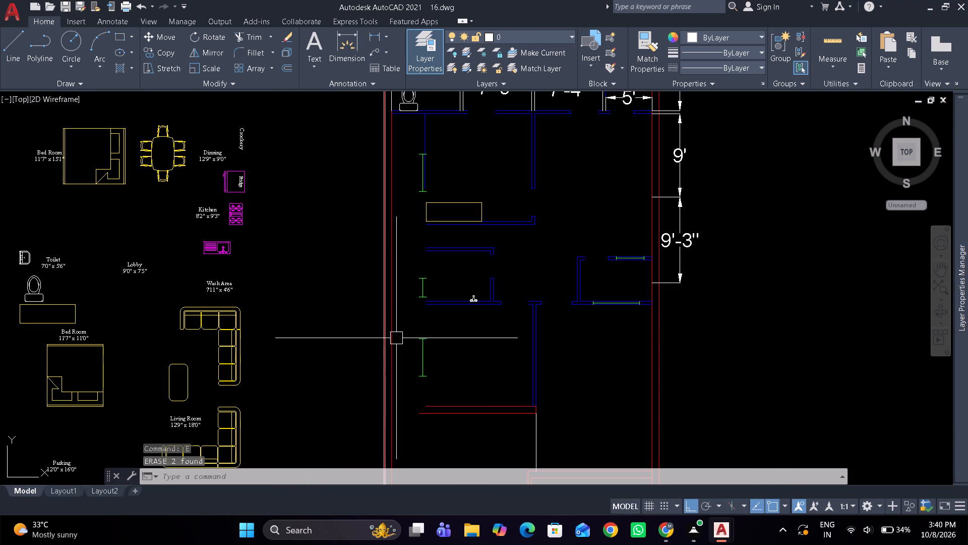
left_click(404, 327)
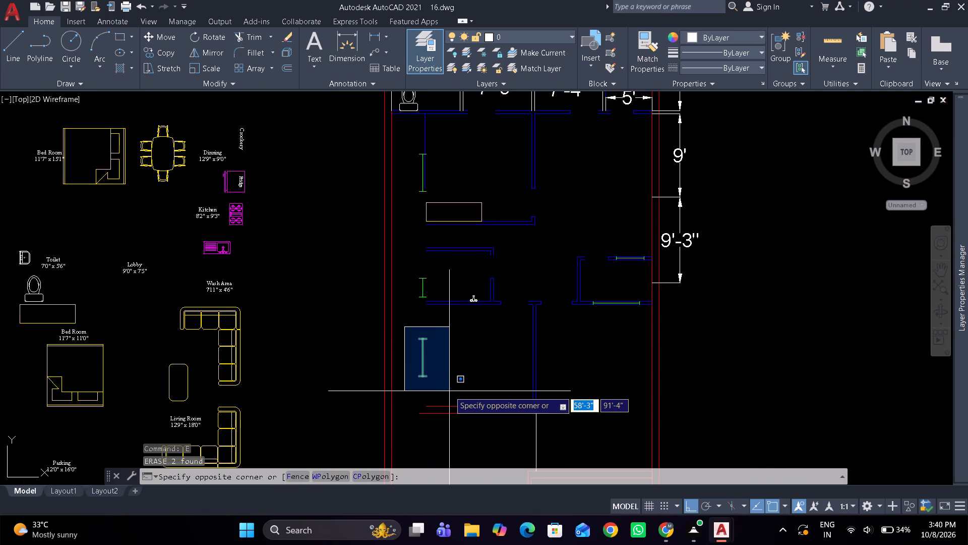
key("Escape")
scroll(414, 124, "up", 3)
middle_click_drag(415, 126, 415, 204)
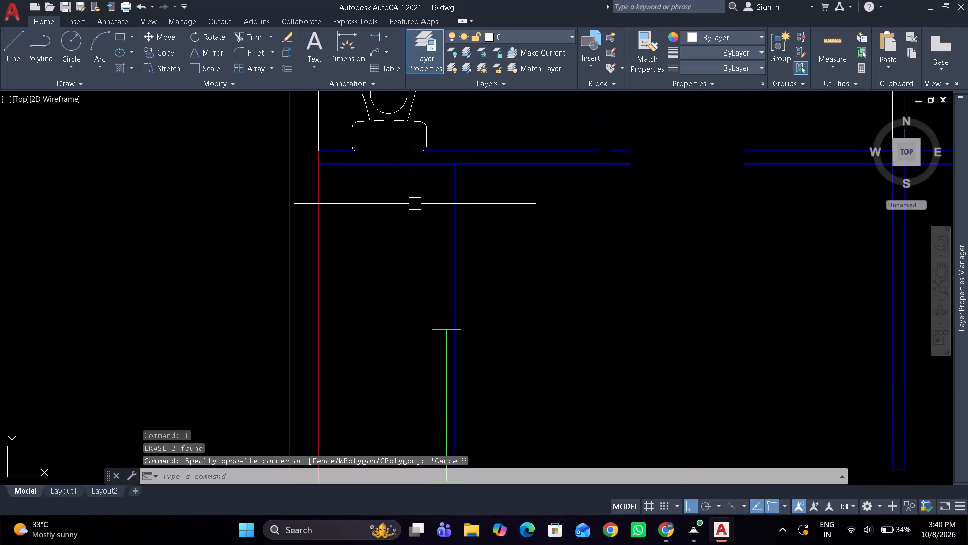
type("o")
key("space")
key("6")
key("shift+quotedbl")
key("Return")
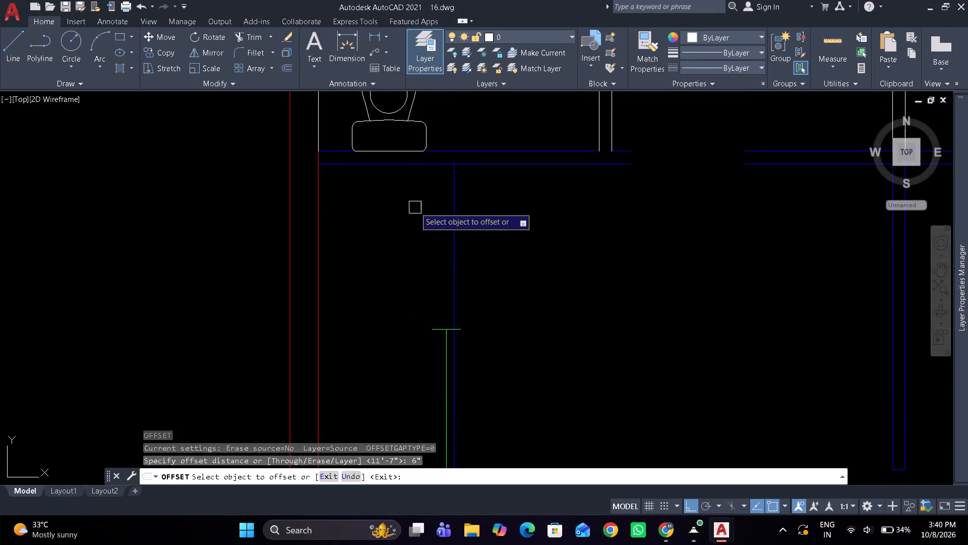
left_click_drag(457, 208, 445, 208)
left_click(374, 220)
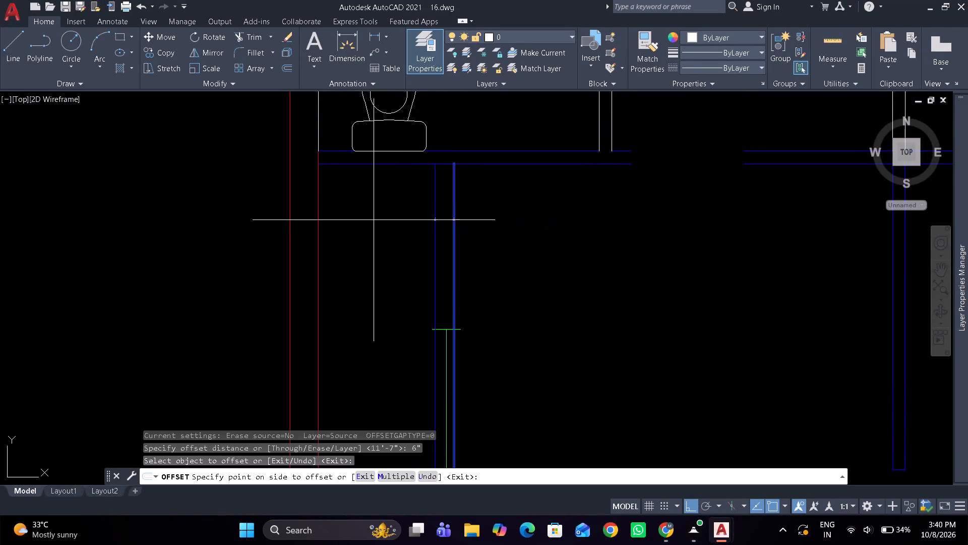
key("space")
Move both new west wall face lines of the upper Bed Room to the Outer Walls layer.
left_click_drag(506, 206, 414, 208)
left_click_drag(374, 208, 380, 204)
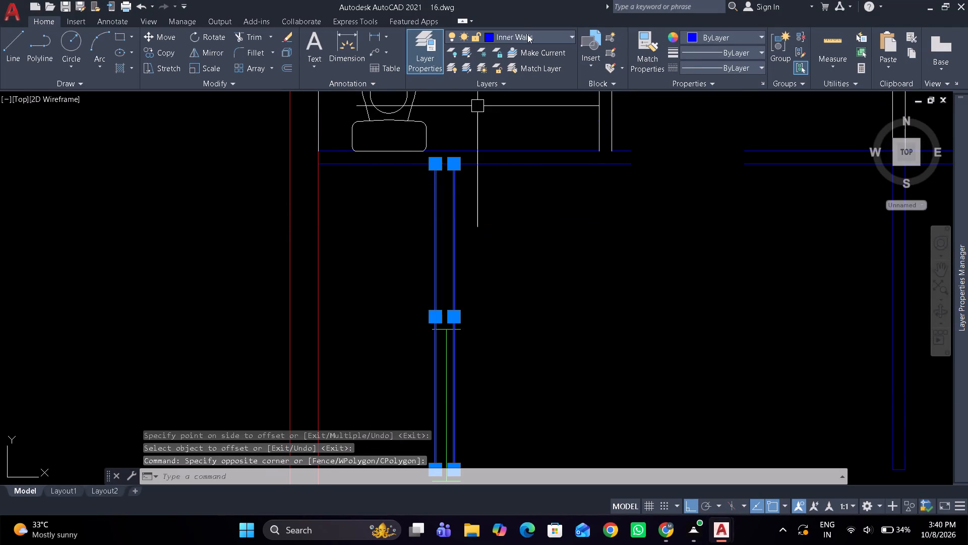
left_click(527, 34)
left_click(508, 159)
scroll(518, 250, "down", 2)
middle_click_drag(486, 296, 392, 182)
middle_click_drag(419, 289, 386, 183)
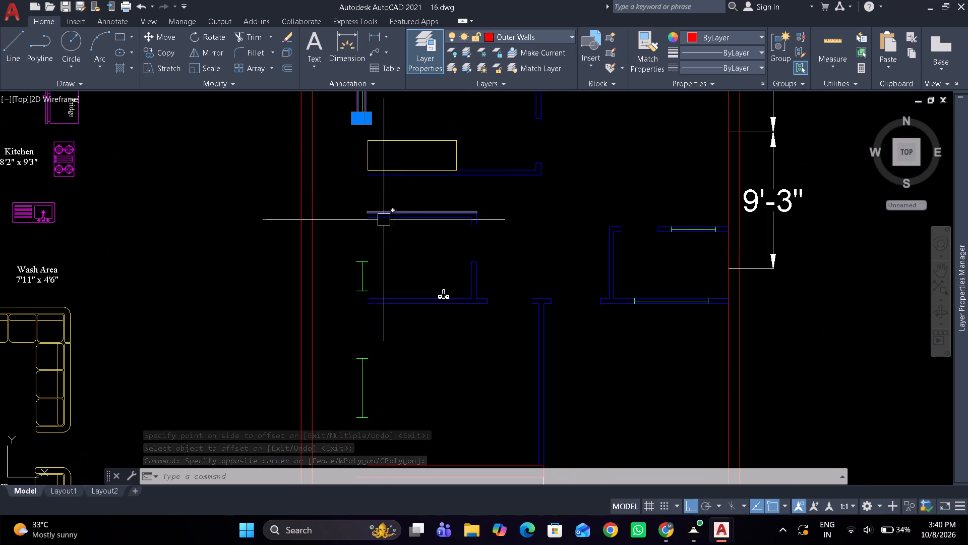
scroll(373, 315, "down", 2)
scroll(374, 325, "up", 2)
key("Escape")
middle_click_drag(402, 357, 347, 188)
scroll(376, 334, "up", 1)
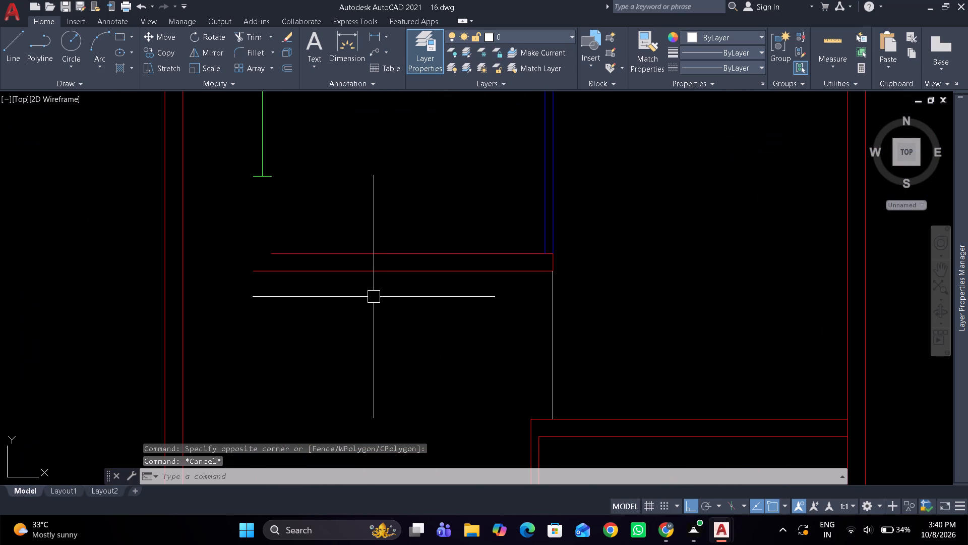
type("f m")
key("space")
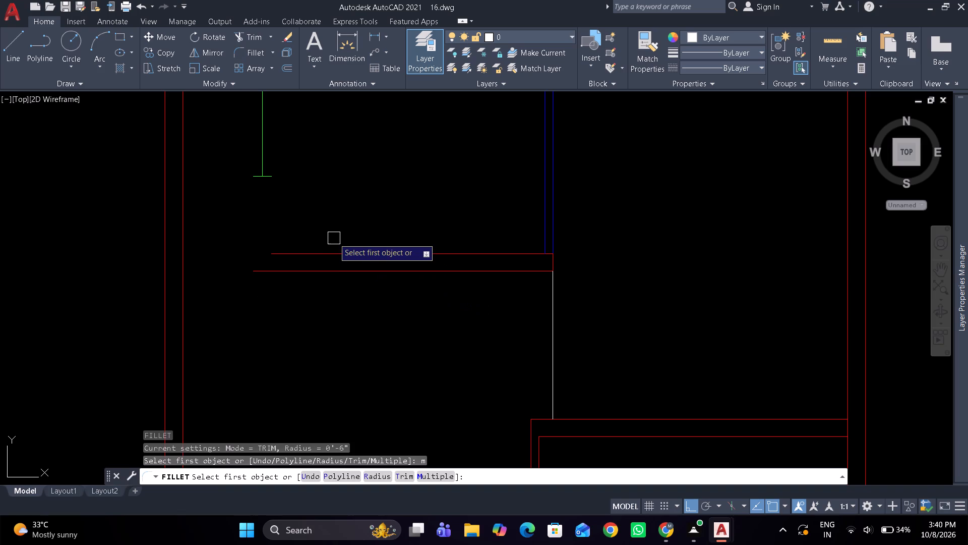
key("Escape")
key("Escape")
Fillet the inner and outer face lines of the new west wall to the lower Bed Room's south wall lines with radius 0.
type("f")
key("space")
type("r")
key("space")
key("0")
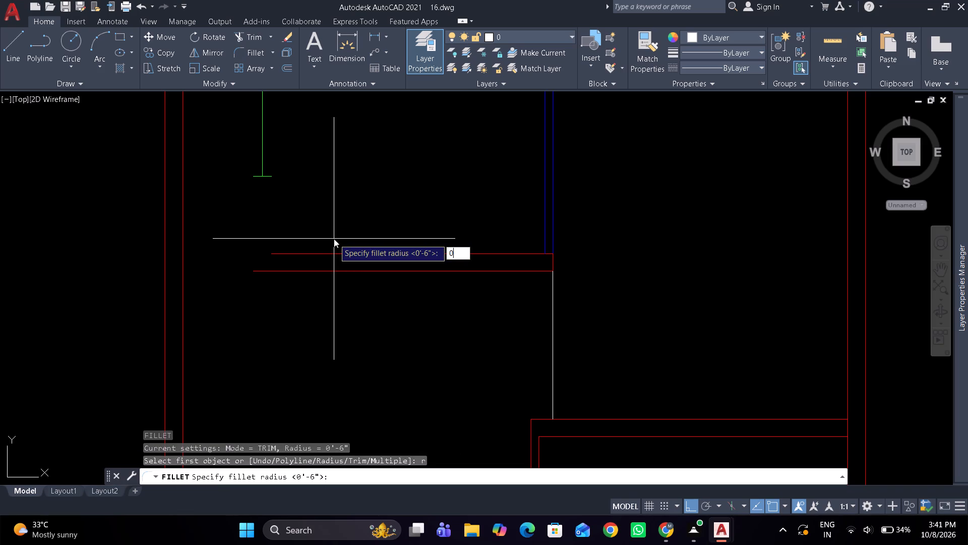
key("space")
type("m")
key("space")
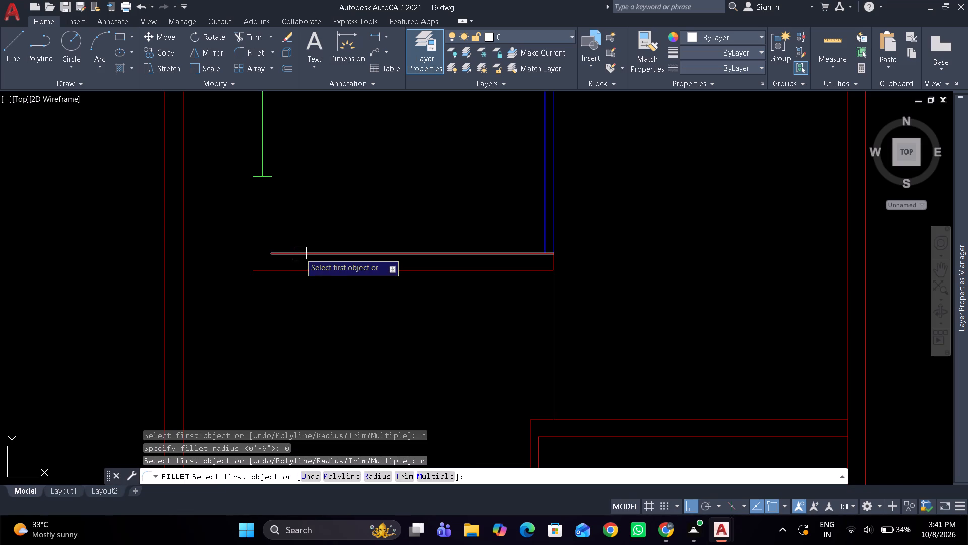
left_click_drag(300, 253, 305, 243)
scroll(321, 190, "down", 2)
middle_click_drag(321, 190, 348, 372)
scroll(340, 54, "up", 1)
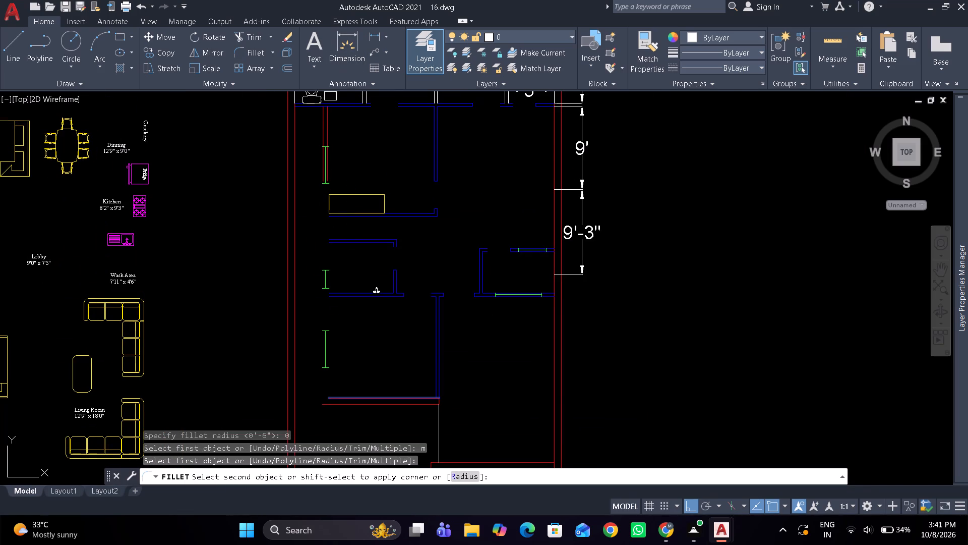
scroll(325, 129, "up", 1)
left_click(333, 121)
left_click(317, 127)
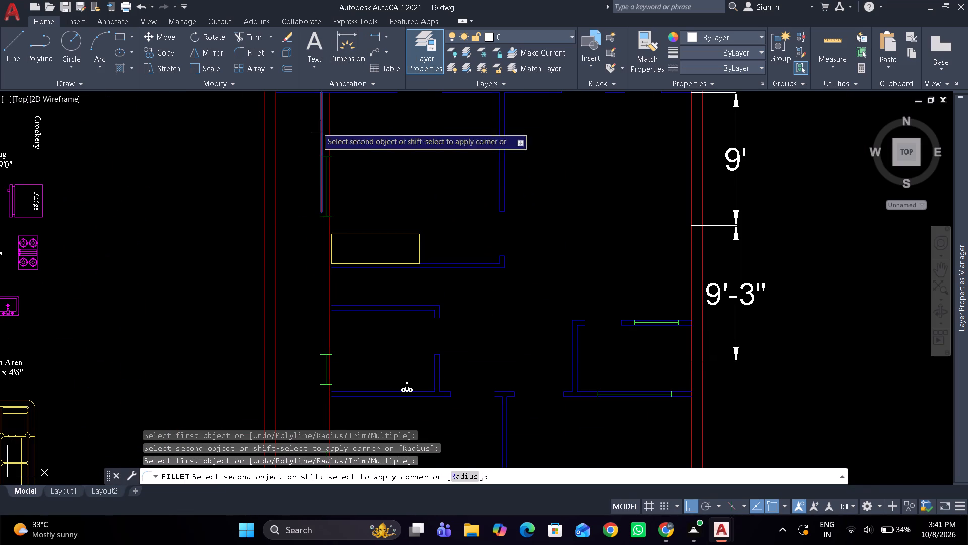
scroll(289, 184, "down", 2)
scroll(306, 332, "up", 2)
left_click_drag(310, 342, 310, 352)
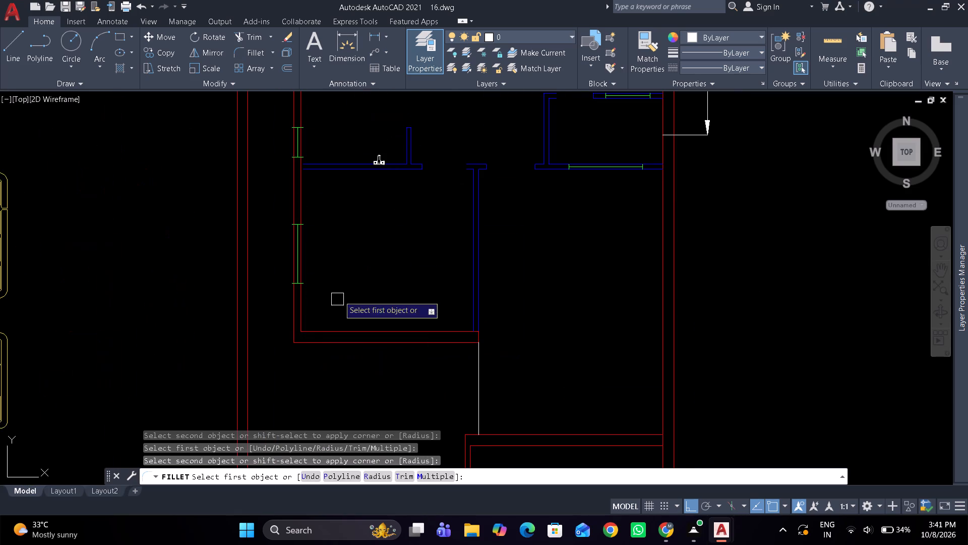
key("space")
Check the gap between the west outer wall's inner face and the new Bed Room wall with a trial dimension, without placing it.
middle_click_drag(349, 228, 367, 308)
scroll(336, 164, "down", 1)
middle_click_drag(336, 165, 349, 343)
scroll(343, 268, "up", 2)
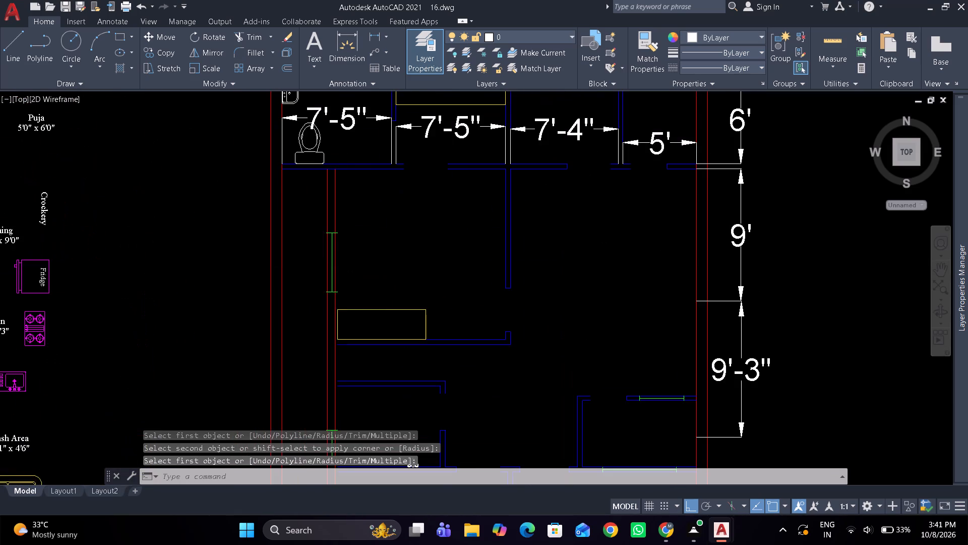
middle_click_drag(370, 194, 272, 306)
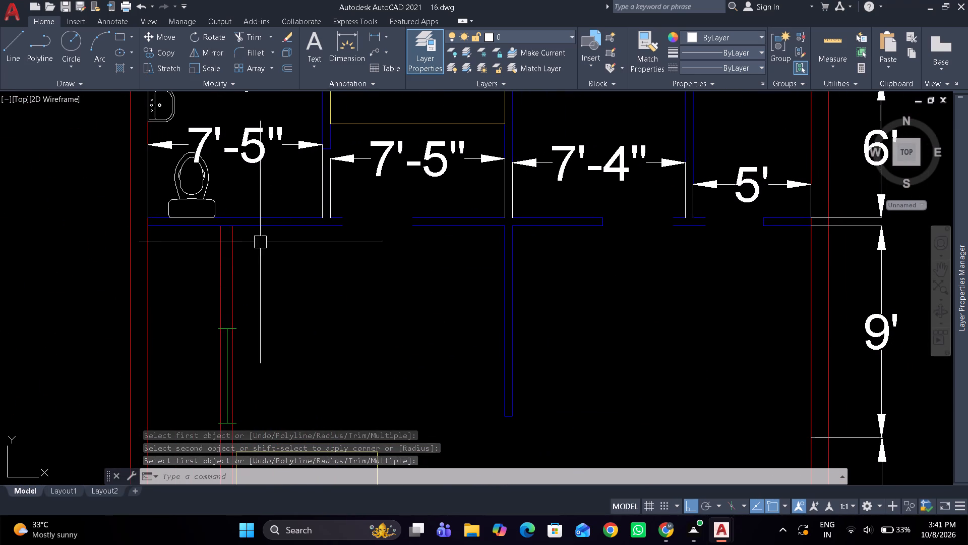
scroll(192, 259, "up", 1)
type("dim")
key("space")
left_click(237, 207)
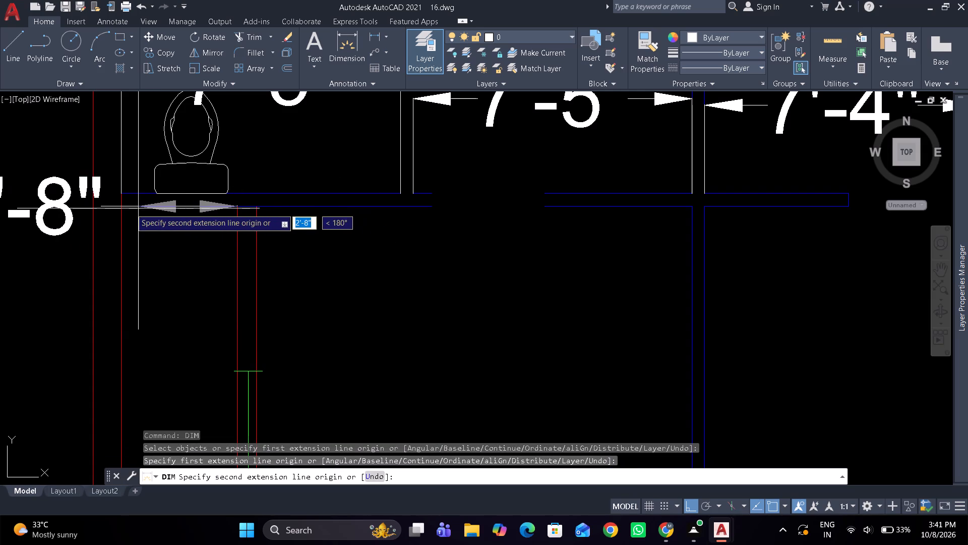
scroll(118, 208, "down", 1)
middle_click_drag(118, 208, 204, 217)
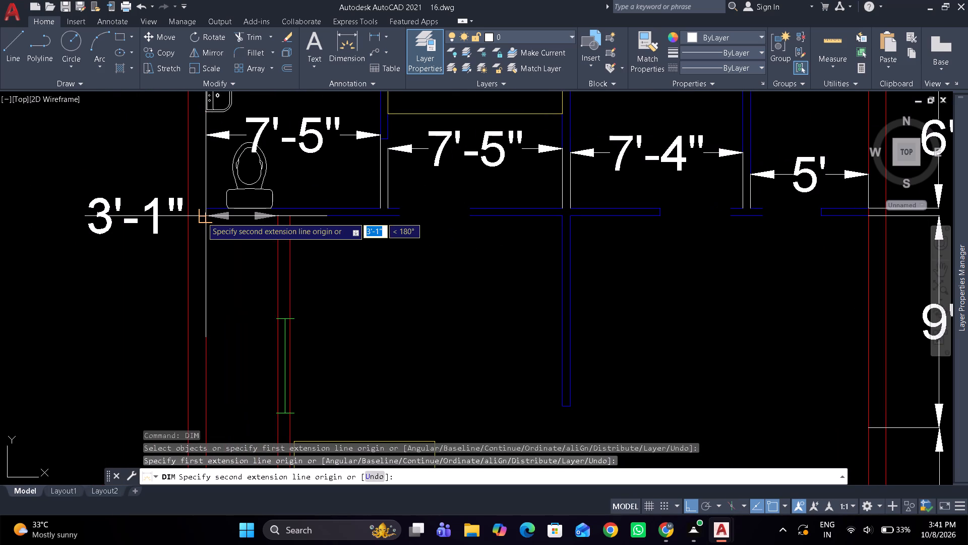
left_click(202, 217)
scroll(194, 263, "up", 2)
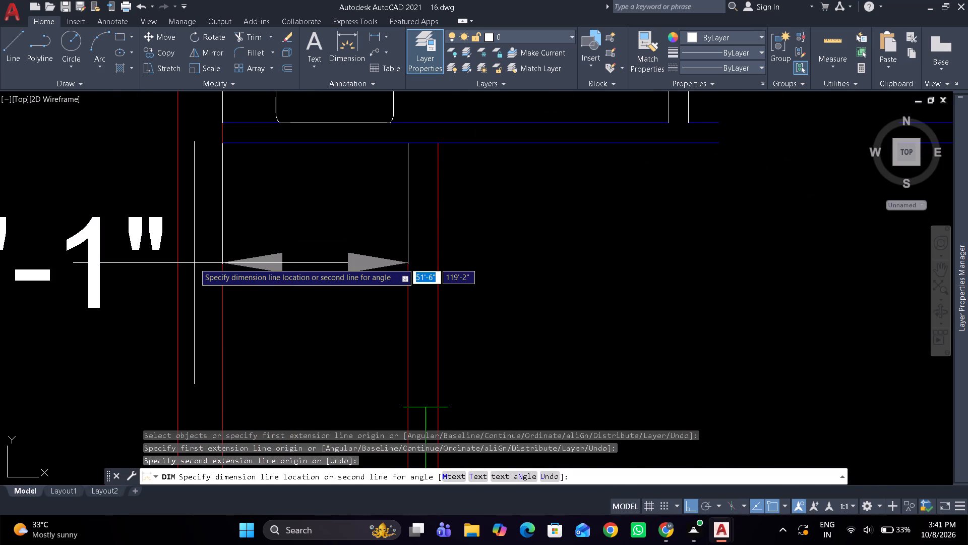
key("Escape")
key("Escape")
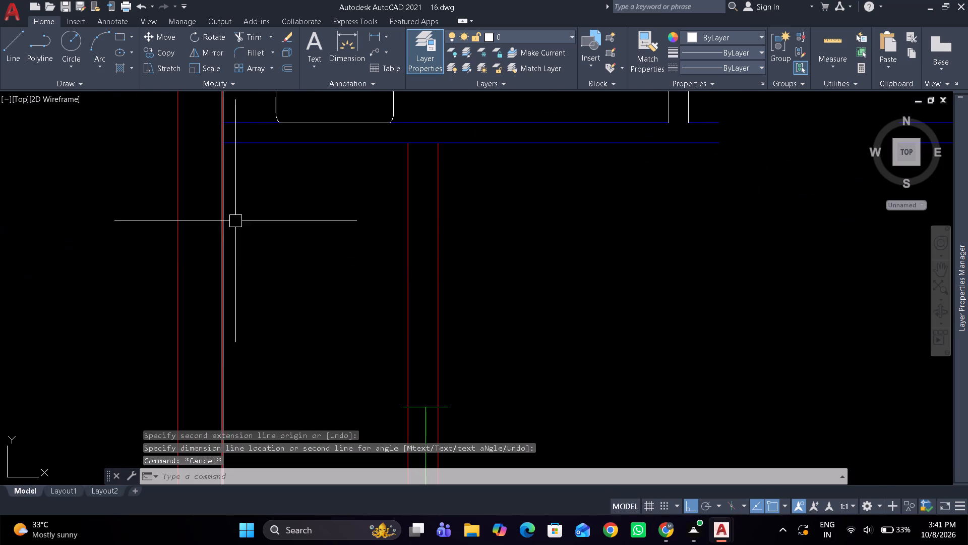
key("Escape")
Offset the west face line of the new Bed Room west wall 3' to the west.
scroll(325, 212, "down", 1)
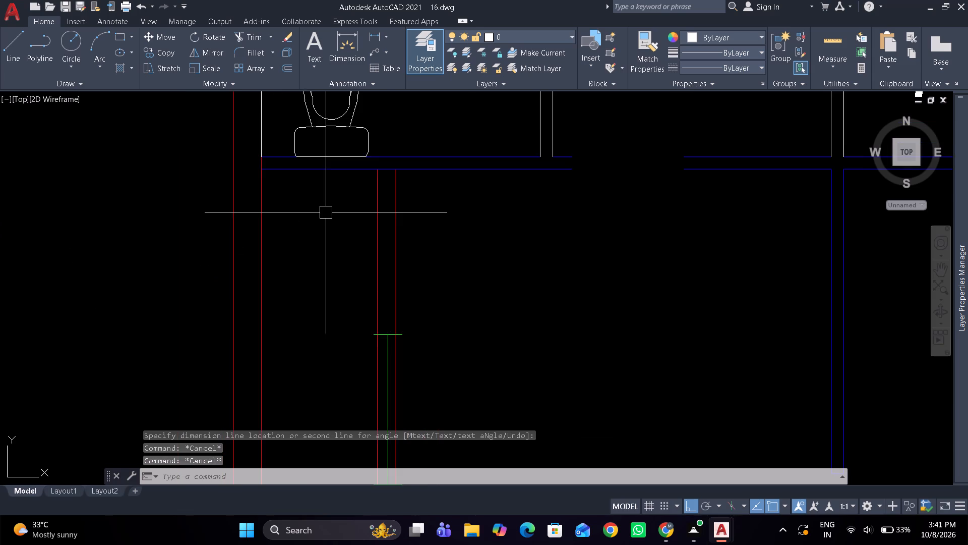
scroll(326, 212, "down", 1)
type("o")
key("space")
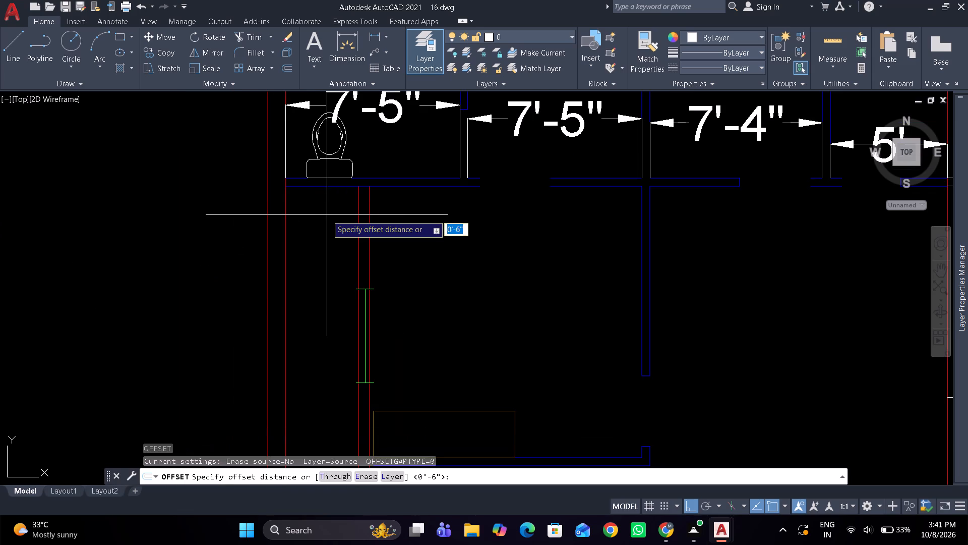
key("3")
key("apostrophe")
key("space")
scroll(358, 233, "up", 1)
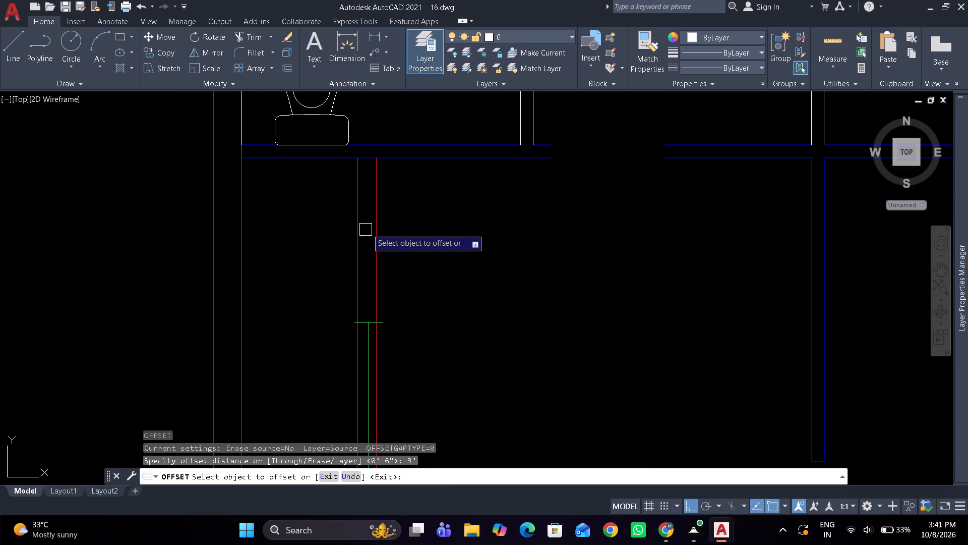
left_click(354, 207)
left_click(314, 224)
key("space")
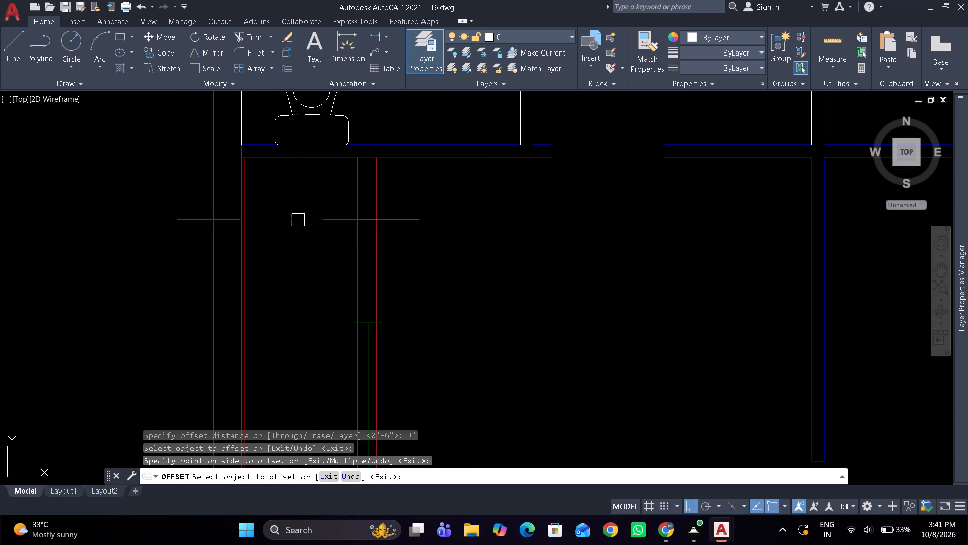
Examine how the offset line sits against the inner face of the west outer wall below the upper Toilet.
scroll(252, 160, "up", 2)
scroll(251, 160, "down", 1)
scroll(325, 187, "down", 3)
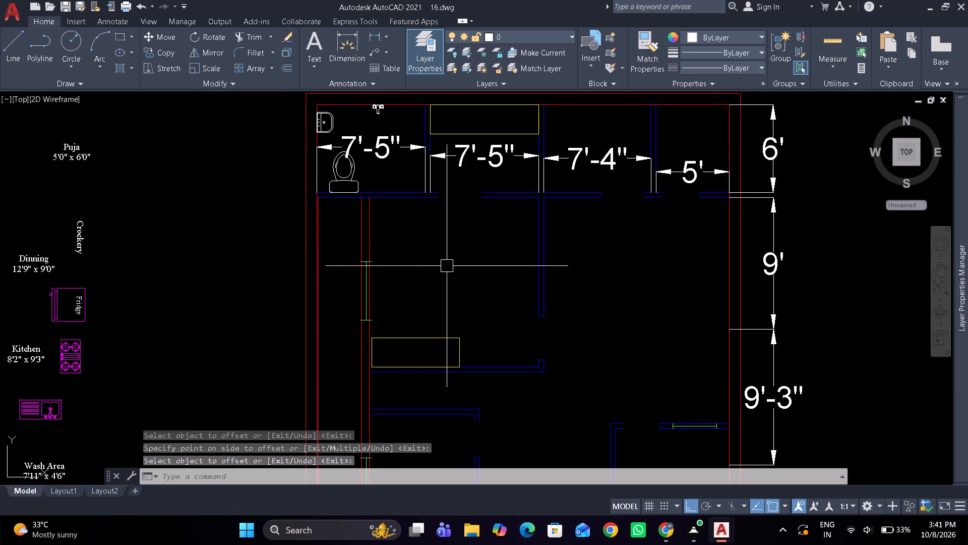
middle_click_drag(447, 266, 435, 299)
scroll(371, 212, "up", 1)
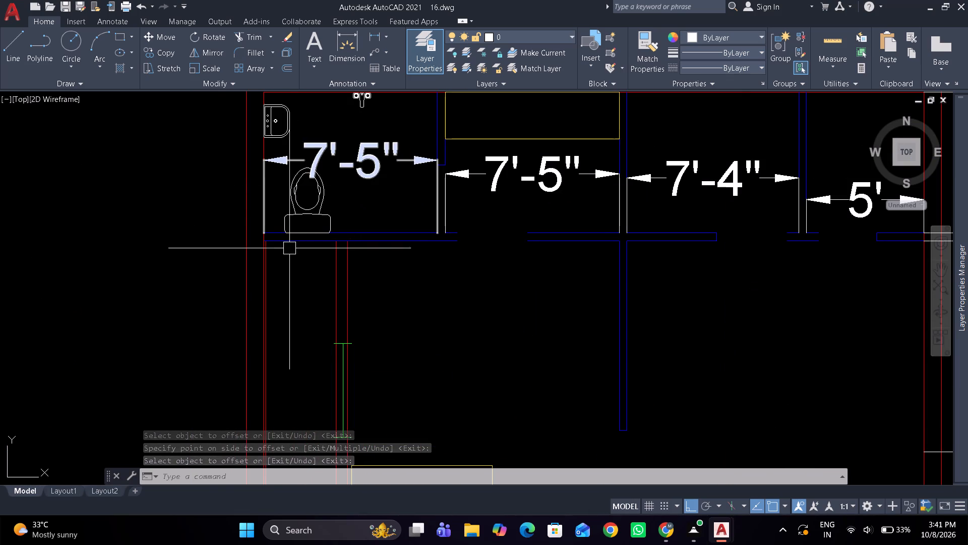
scroll(281, 255, "up", 4)
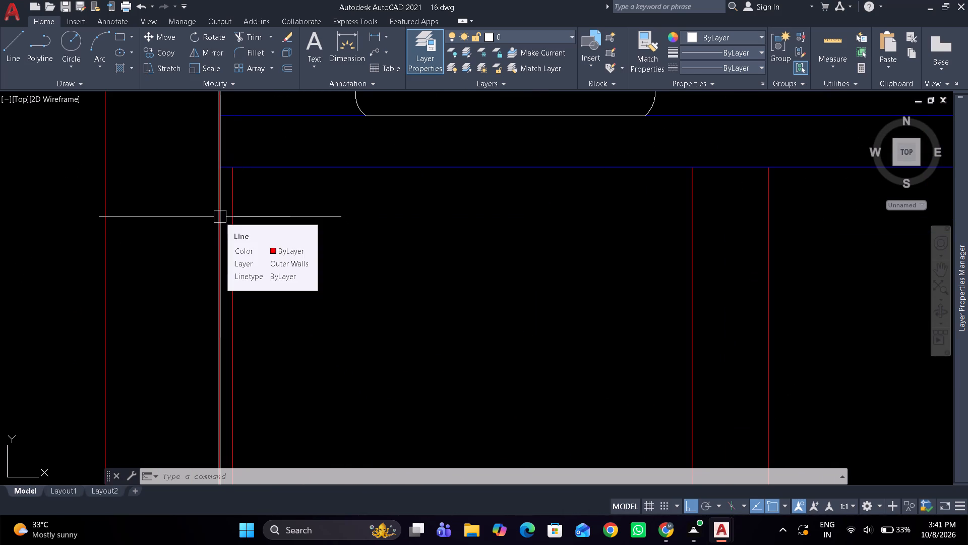
key("Escape")
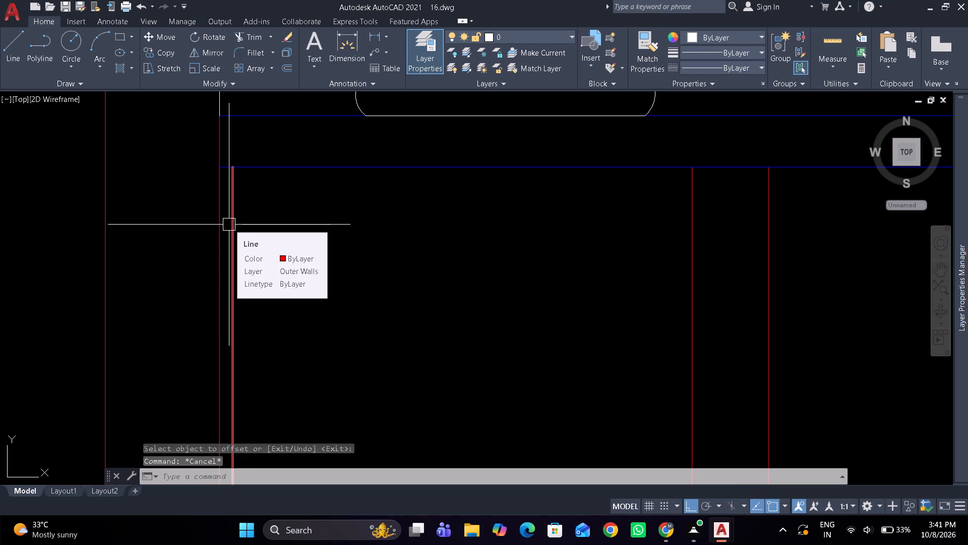
Move the top row of rooms with its walls, fixtures and dimensions about 1" east, snapping its southwest corner to the 3' offset line.
scroll(306, 233, "down", 3)
middle_click_drag(307, 234, 306, 338)
scroll(337, 248, "down", 1)
middle_click_drag(335, 249, 278, 281)
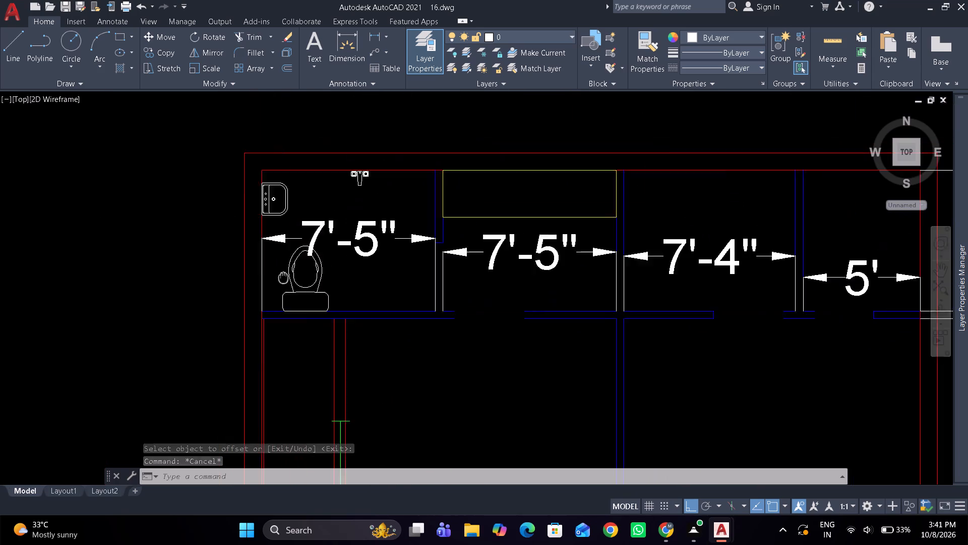
middle_click_drag(278, 281, 267, 284)
scroll(401, 337, "up", 1)
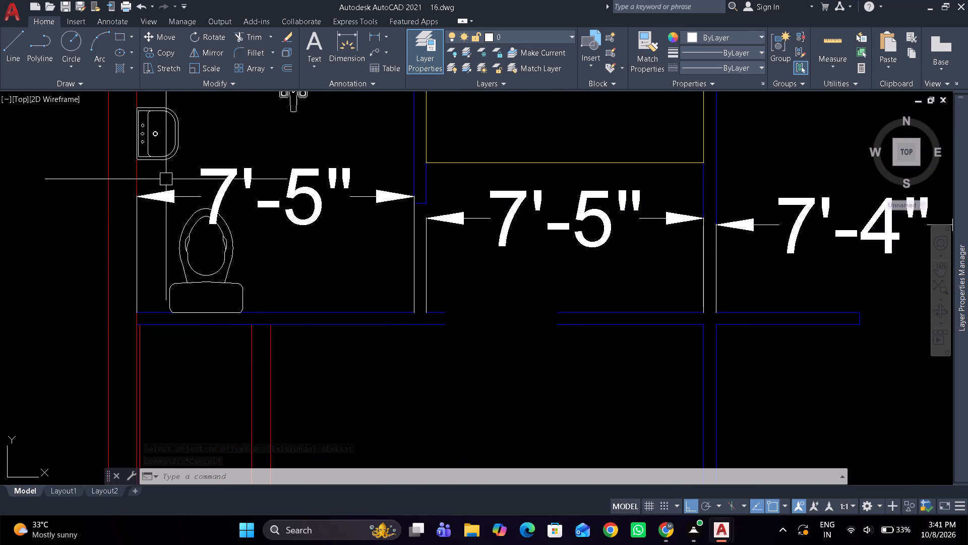
middle_click_drag(108, 132, 134, 169)
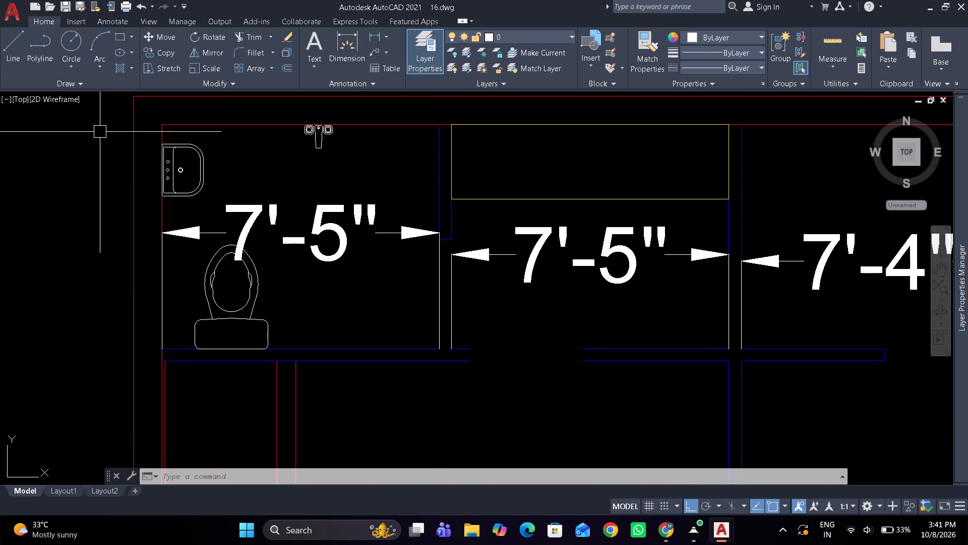
left_click_drag(117, 115, 127, 126)
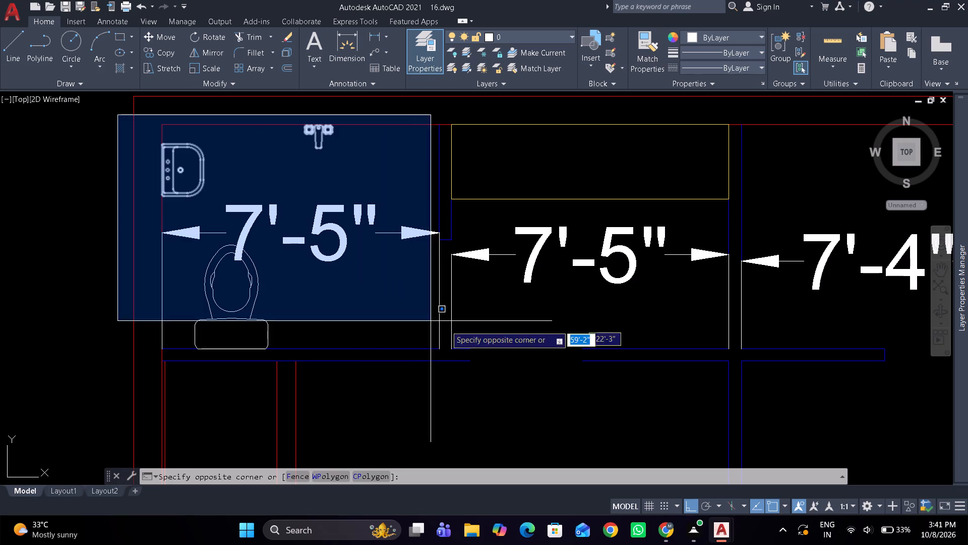
middle_click_drag(673, 378, 304, 317)
scroll(315, 319, "down", 2)
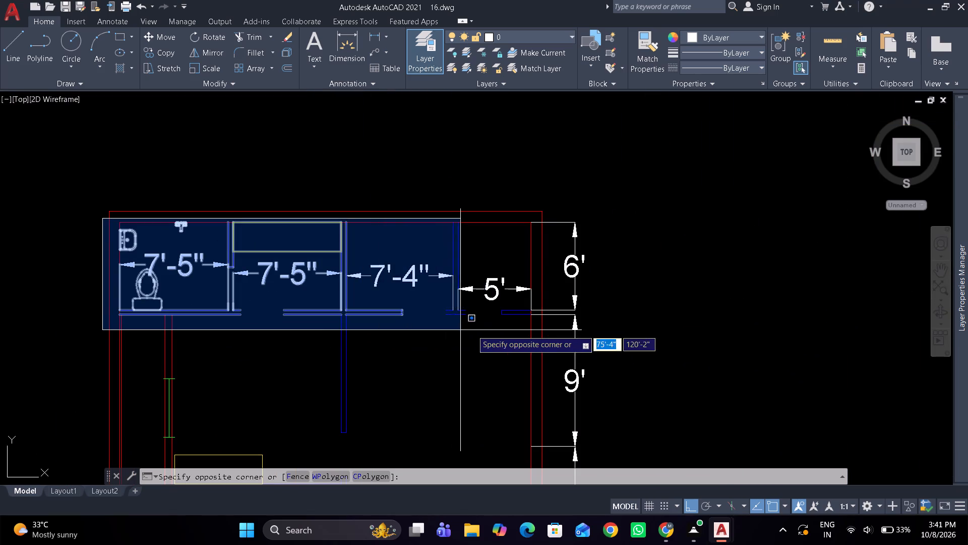
left_click(645, 332)
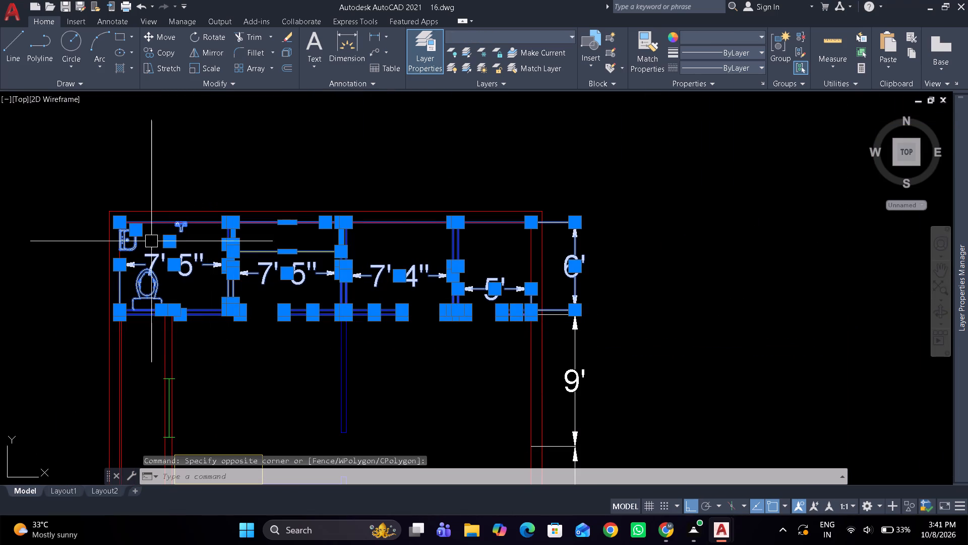
scroll(124, 302, "up", 6)
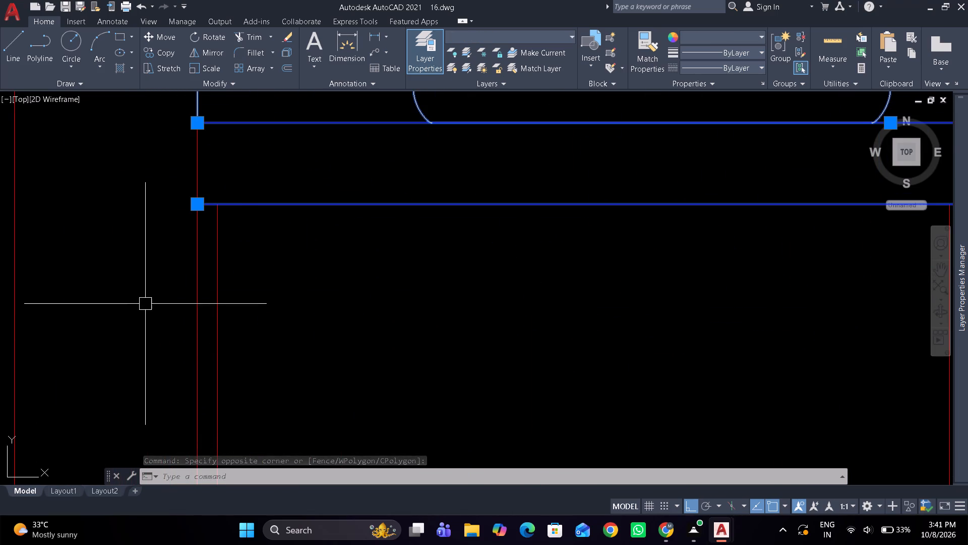
key("m")
key("space")
left_click_drag(198, 207, 202, 206)
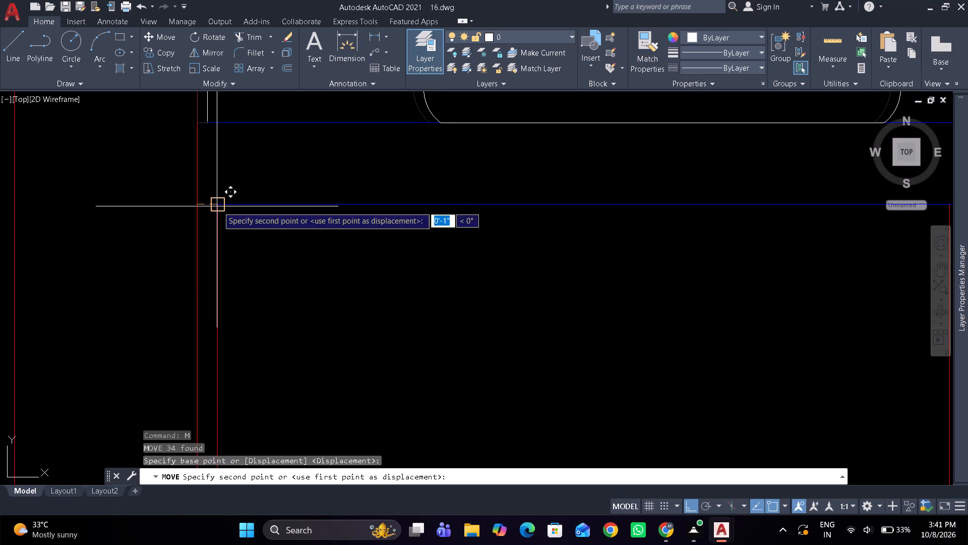
left_click(218, 206)
Erase the old inner and outer face lines of the west outer wall.
left_click(198, 242)
scroll(180, 257, "down", 2)
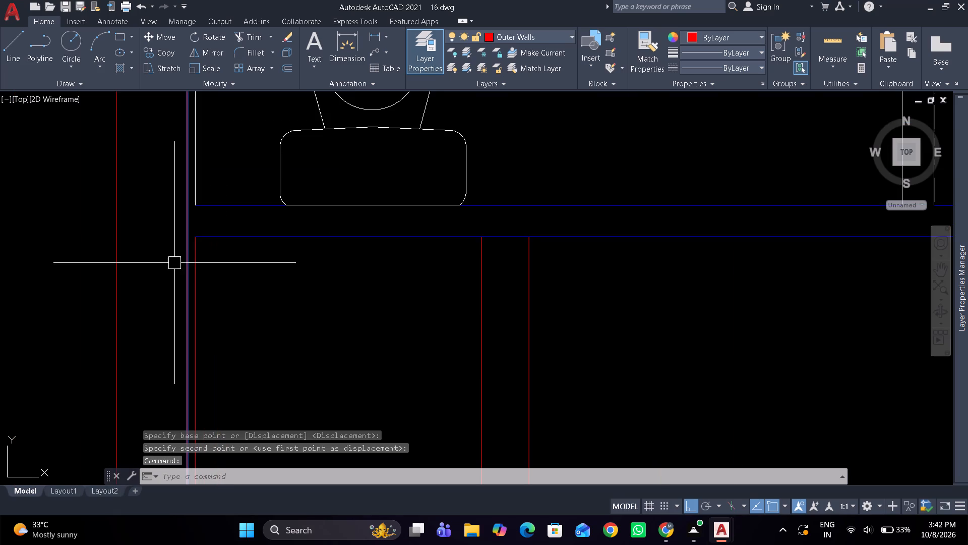
left_click_drag(164, 270, 157, 270)
scroll(92, 294, "down", 4)
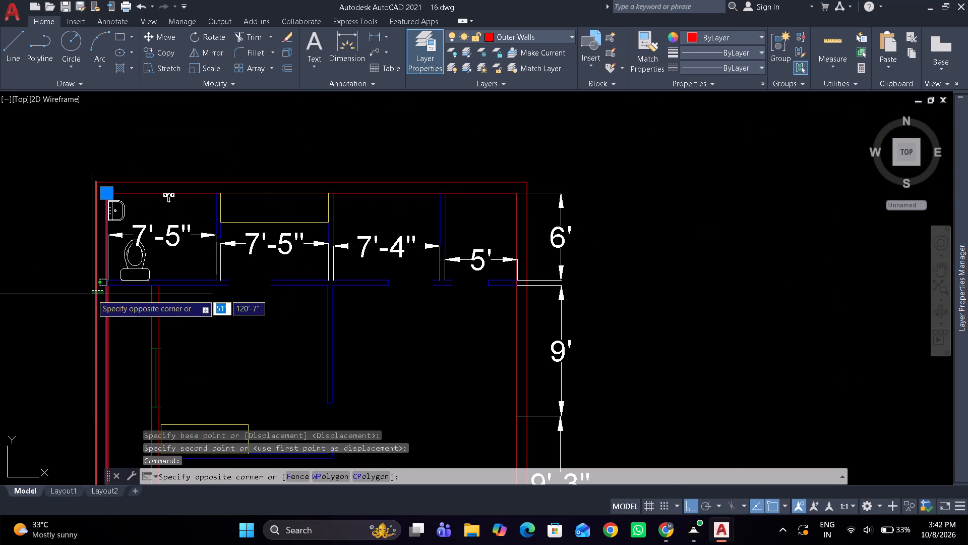
left_click(87, 296)
scroll(61, 309, "down", 2)
middle_click_drag(61, 309, 214, 227)
scroll(204, 378, "up", 3)
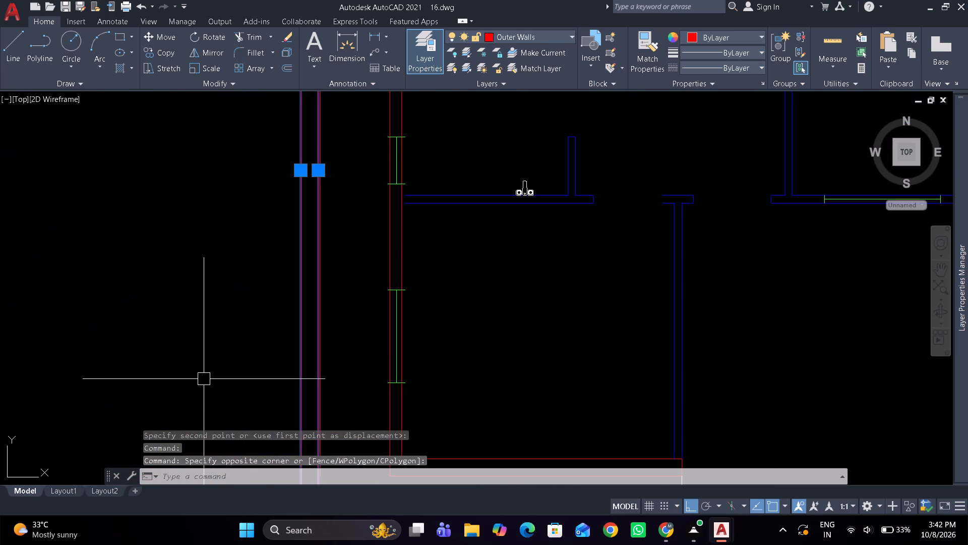
scroll(294, 342, "up", 2)
key("e")
key("space")
scroll(188, 269, "down", 4)
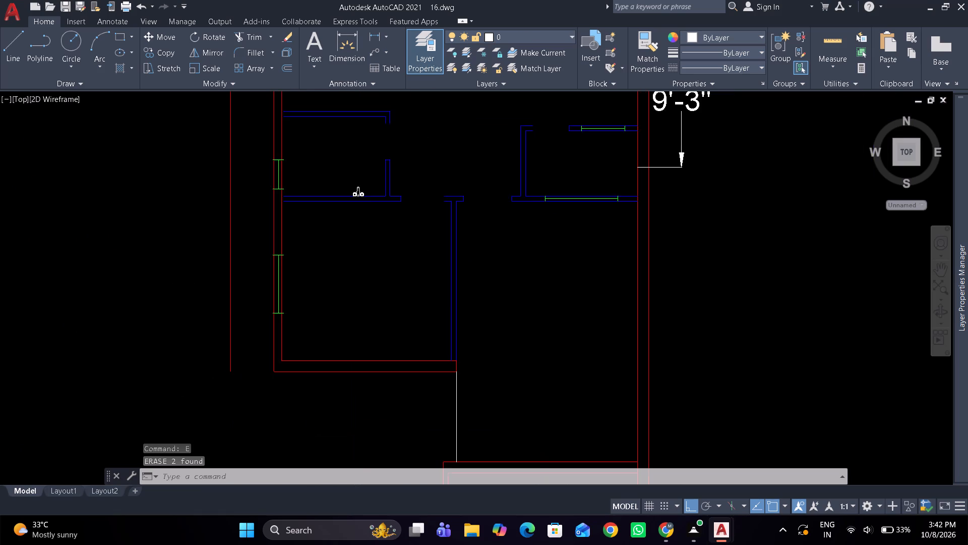
Fillet the 3' offset line to the north wall's inner face line with radius 0.
middle_click_drag(188, 269, 237, 388)
scroll(238, 395, "down", 1)
scroll(247, 247, "up", 3)
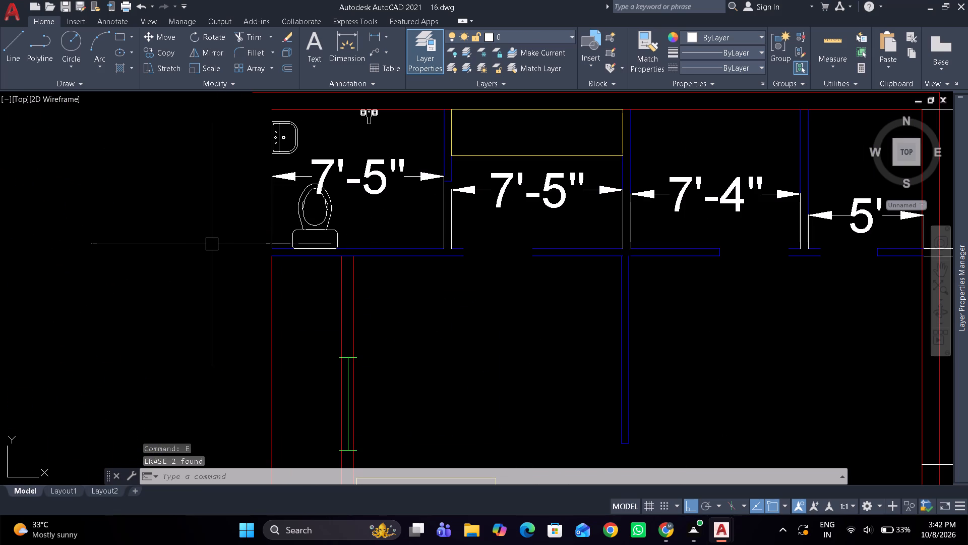
type("f")
key("space")
left_click(277, 290)
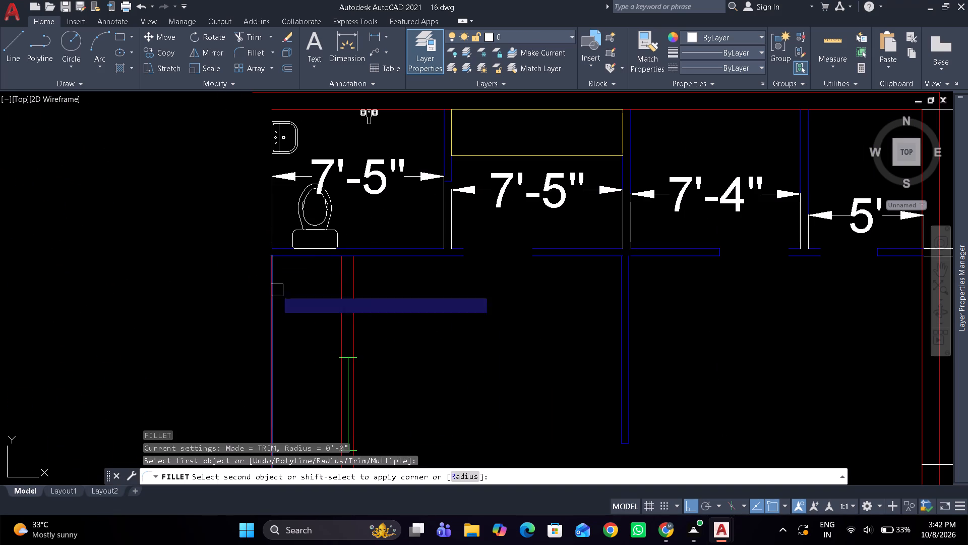
left_click(313, 113)
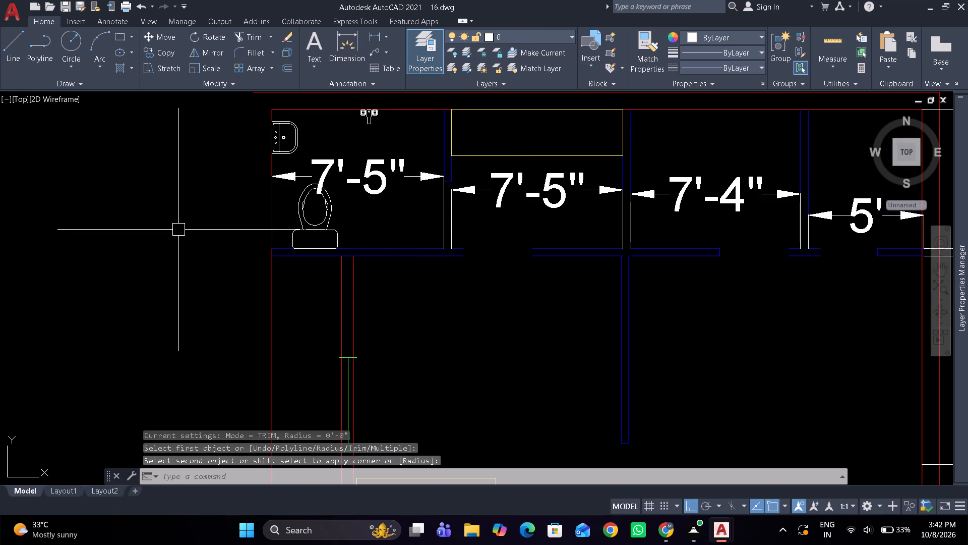
Offset the new west inner face line 9" to the west as the wall's outer face.
scroll(205, 209, "down", 2)
middle_click_drag(208, 212, 238, 244)
scroll(234, 239, "up", 2)
type("o")
key("space")
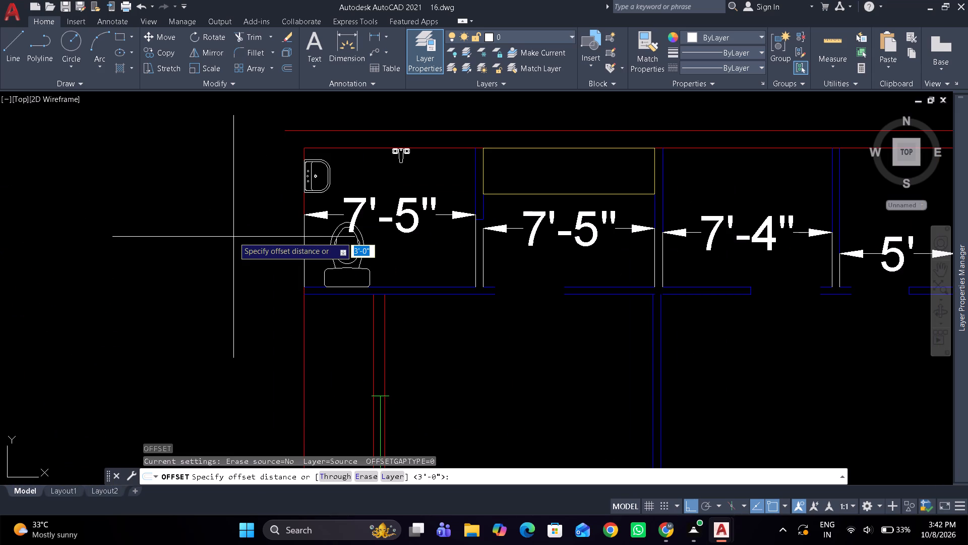
type("9\"")
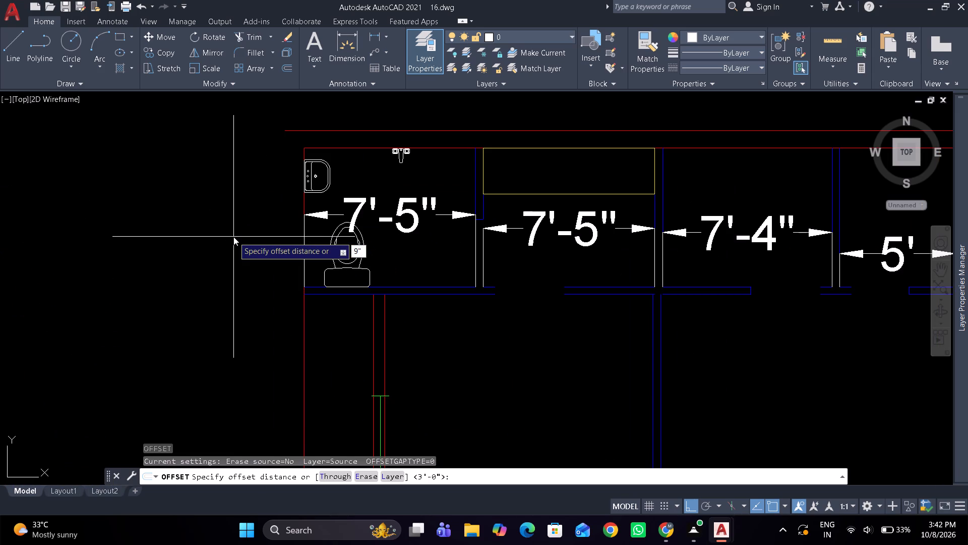
key("Return")
left_click(301, 350)
left_click(173, 375)
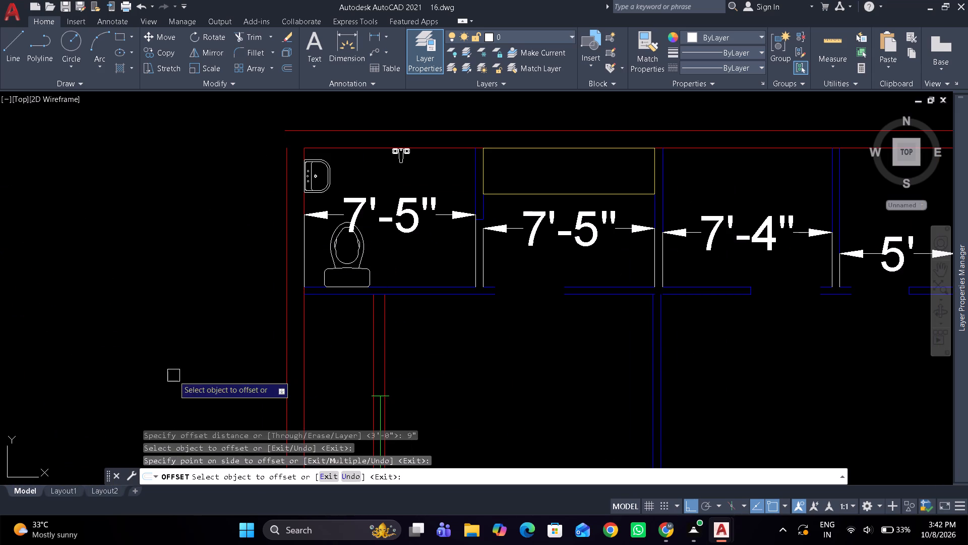
key("space")
Fillet the new west outer face line to the north wall's outer face line with radius 0.
type("f")
key("space")
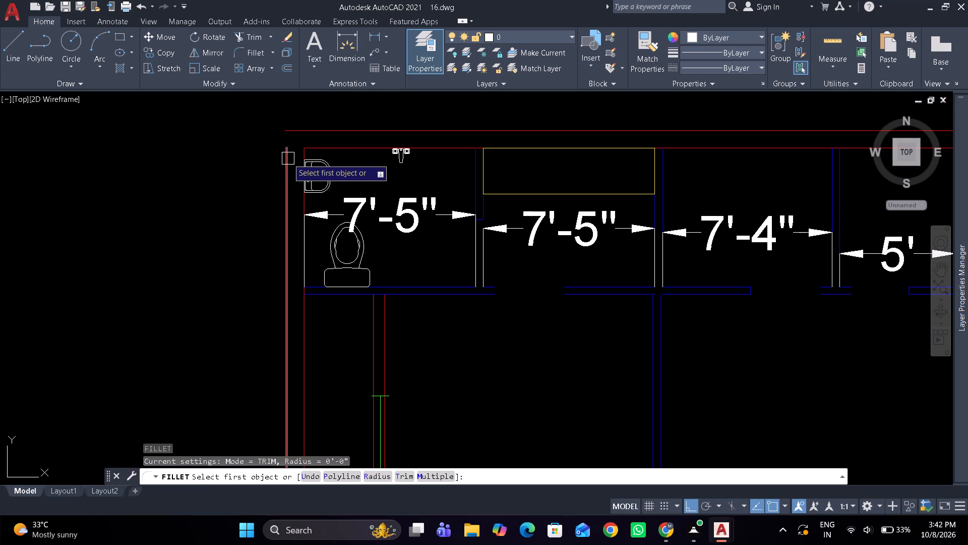
left_click_drag(288, 158, 288, 151)
left_click(293, 127)
Dimension the side passage's width between the west outer wall and the Bed Room west wall, just below the upper Toilet.
middle_click_drag(303, 245, 192, 245)
middle_click_drag(236, 320, 221, 165)
middle_click_drag(220, 200, 225, 282)
scroll(218, 256, "up", 1)
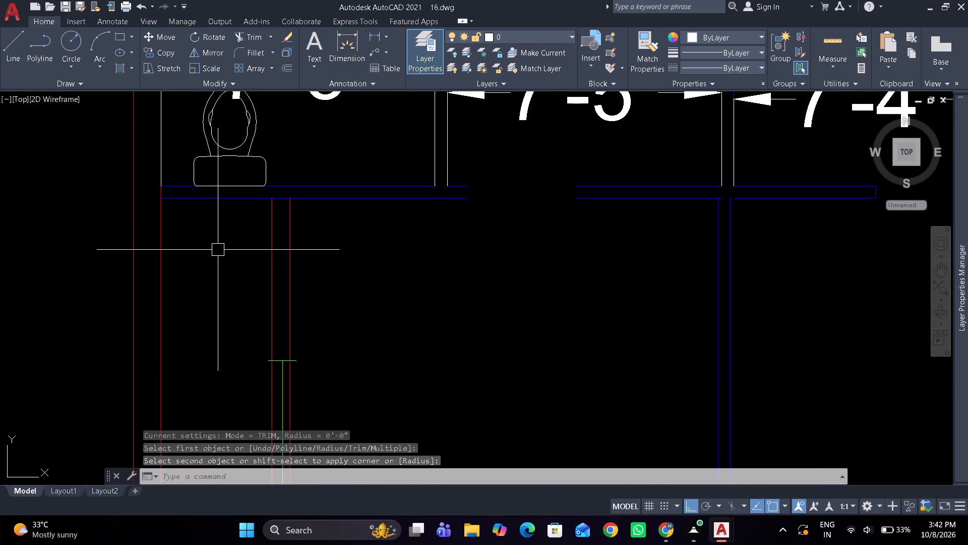
type("dim")
key("space")
scroll(206, 211, "up", 1)
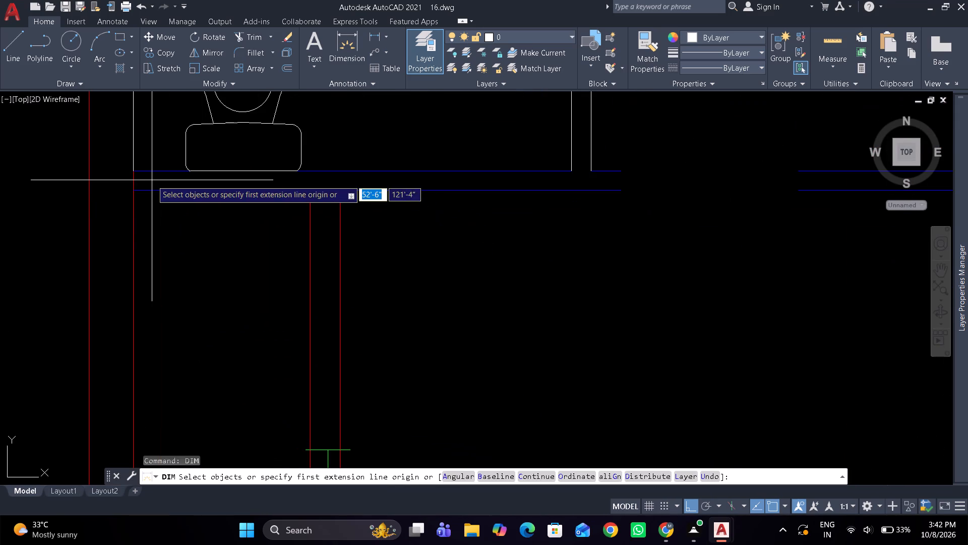
left_click_drag(133, 194, 142, 194)
left_click(307, 191)
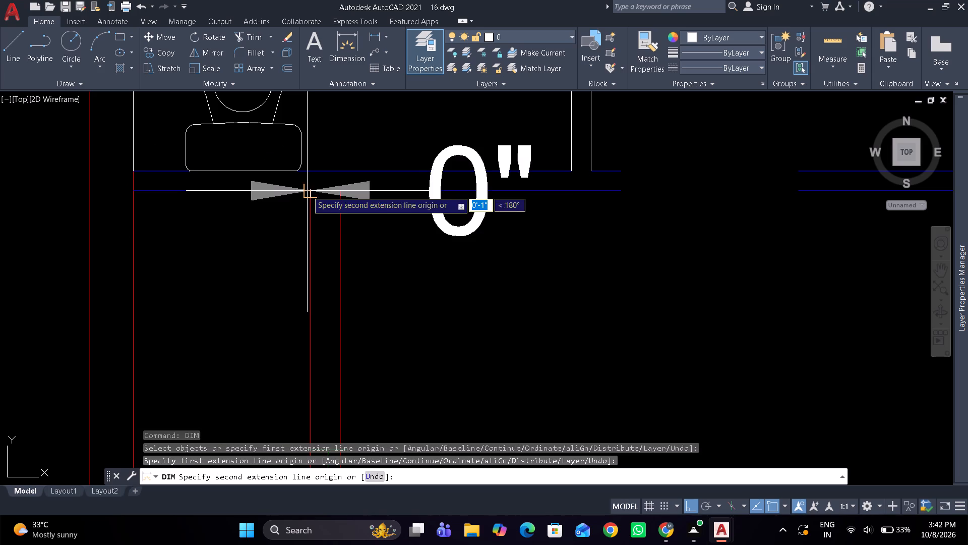
scroll(133, 194, "down", 2)
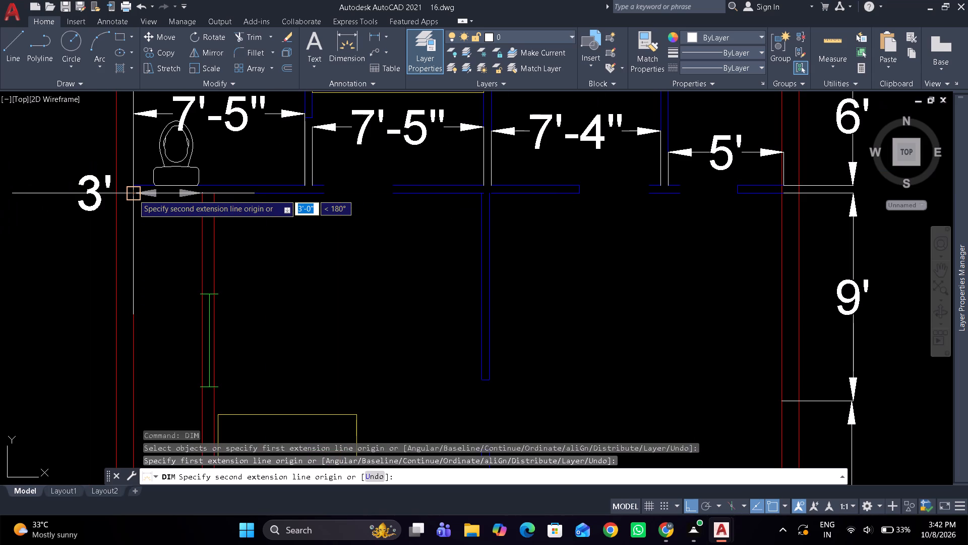
left_click(133, 194)
left_click(78, 230)
Dimension the clear width of the room below the toilets, from its new west wall to the blue partition on its east side.
scroll(222, 207, "up", 1)
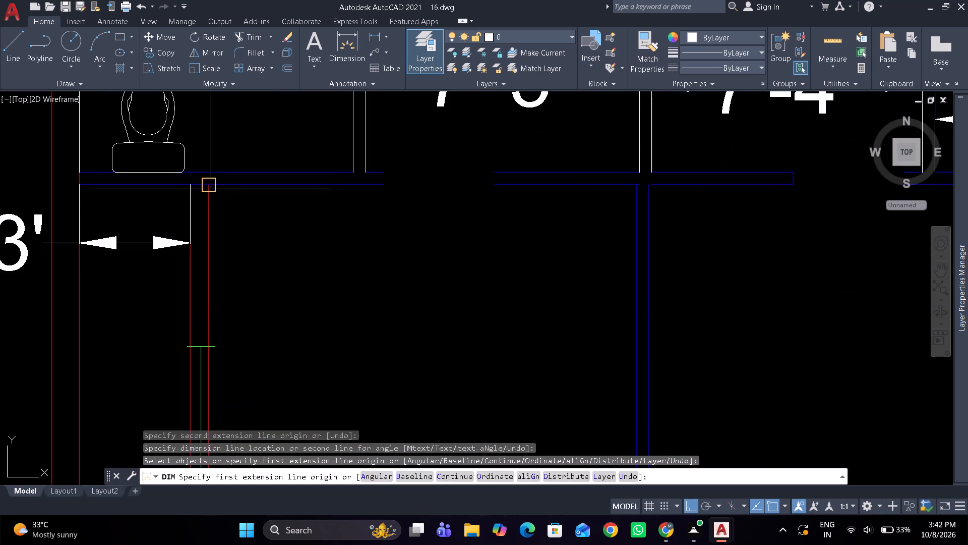
left_click_drag(211, 189, 223, 189)
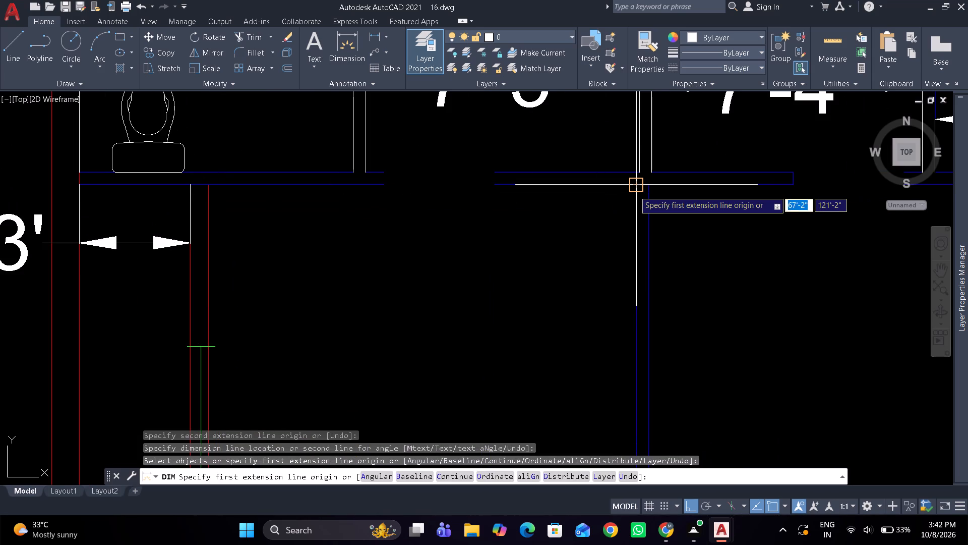
left_click_drag(634, 191, 599, 195)
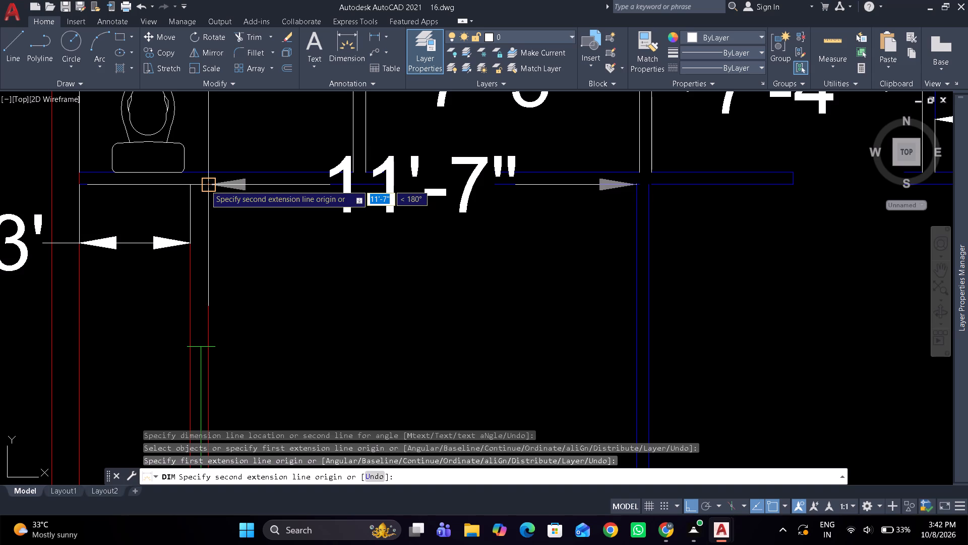
left_click(205, 185)
left_click_drag(238, 237, 252, 237)
middle_click_drag(503, 214, 162, 214)
scroll(247, 187, "up", 2)
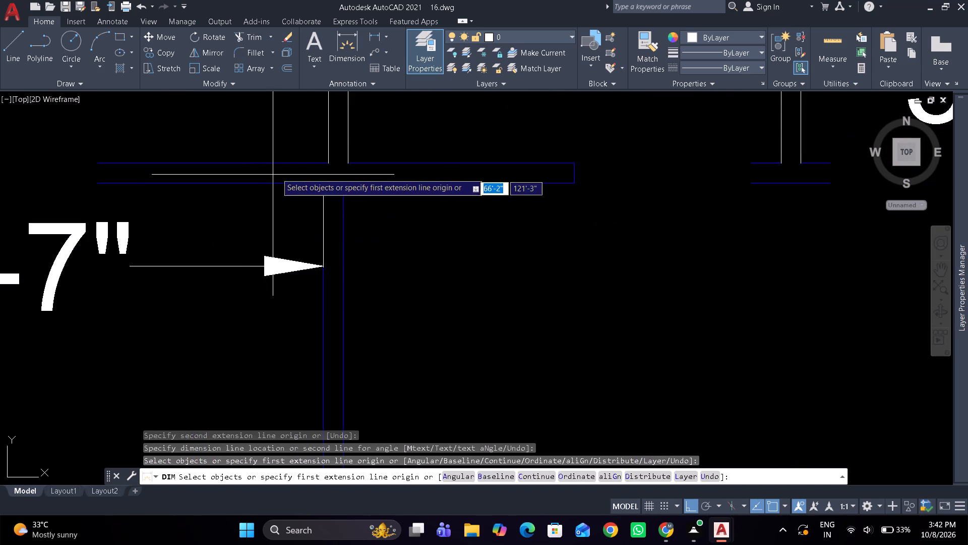
scroll(279, 173, "up", 1)
key("Escape")
key("Escape")
key("Escape")
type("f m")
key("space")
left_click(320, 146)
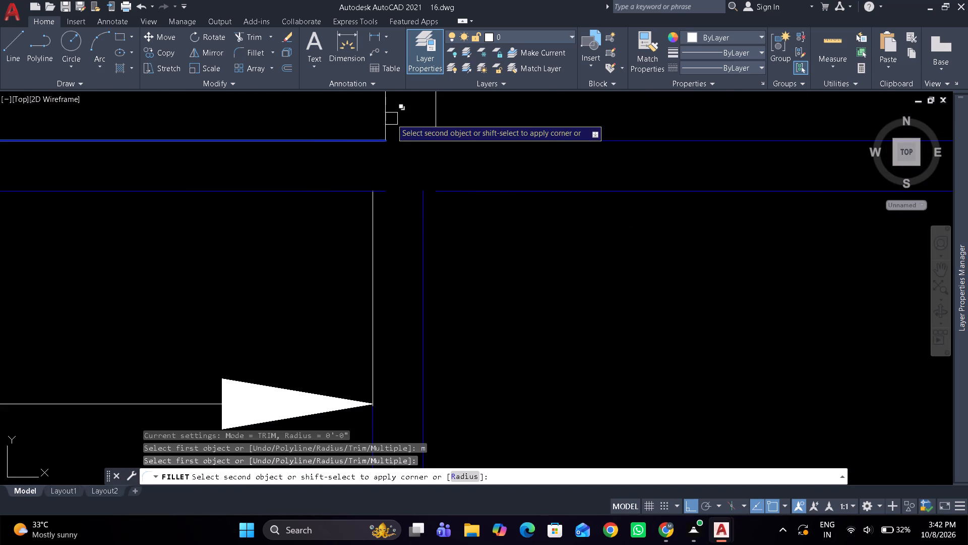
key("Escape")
Fillet both face lines of the vertical partition east of the dimensioned room to the horizontal wall's lower face lines with radius 0.
key("space")
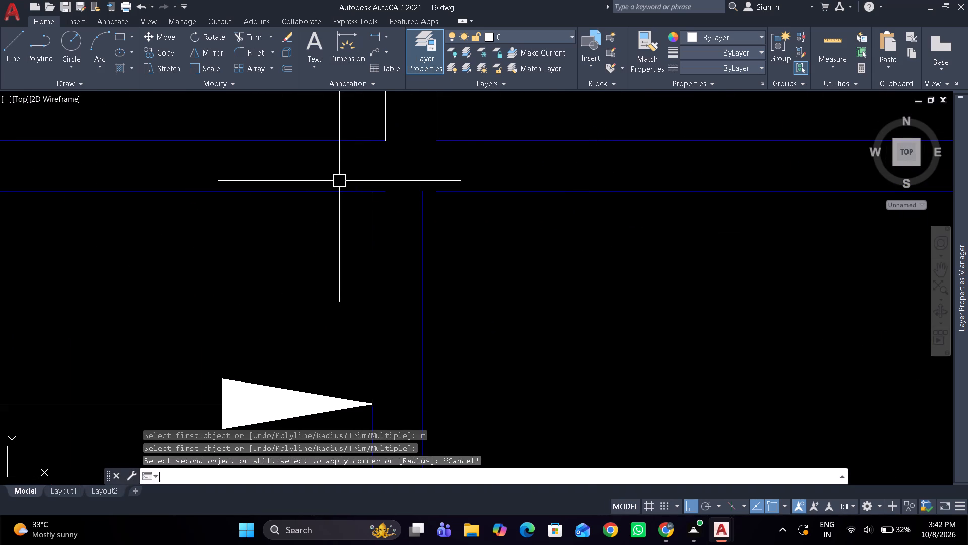
left_click(335, 189)
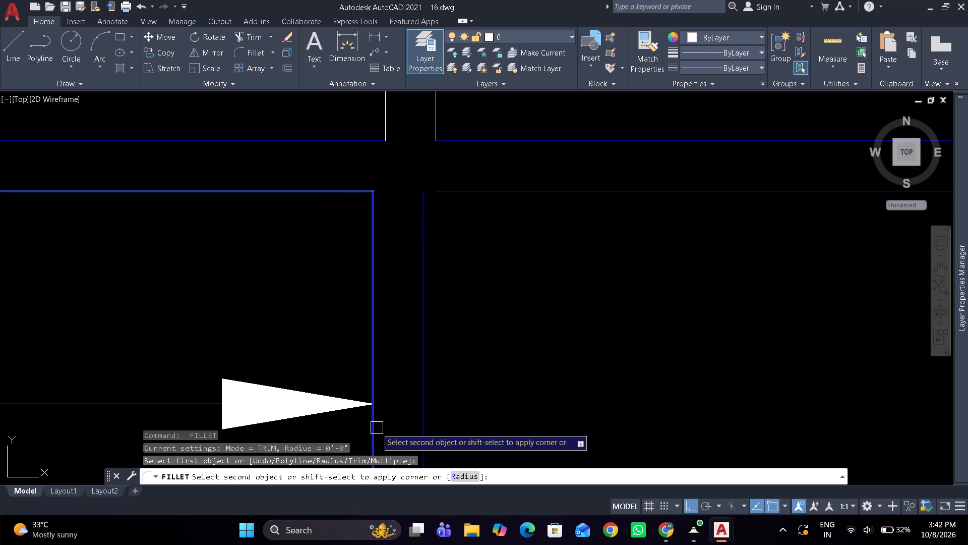
left_click(377, 428)
key("space")
left_click_drag(422, 256, 426, 249)
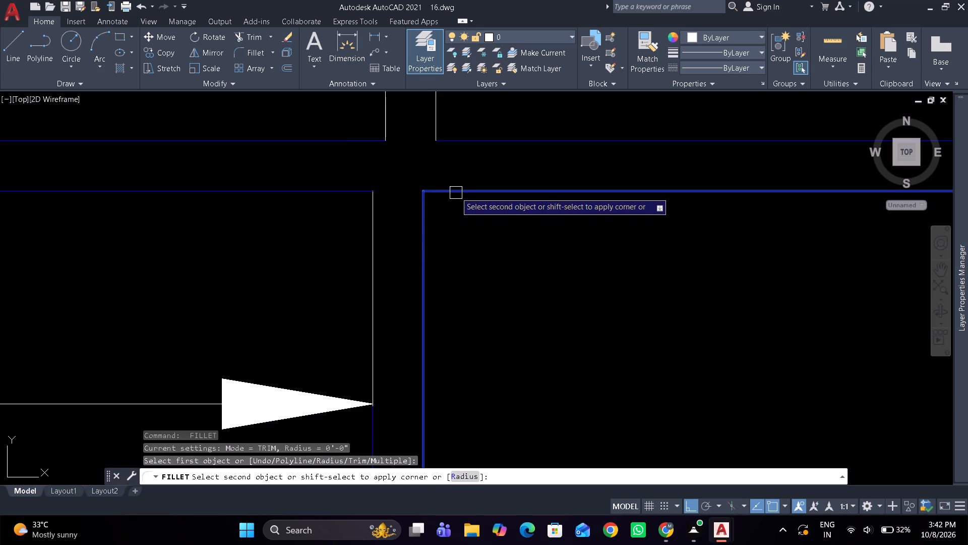
left_click(456, 191)
key("space")
key("Escape")
Examine the wall junctions and width dimensions along the top row of rooms and the room below it.
scroll(456, 270, "down", 1)
middle_click_drag(456, 270, 392, 270)
scroll(411, 267, "down", 2)
key("Escape")
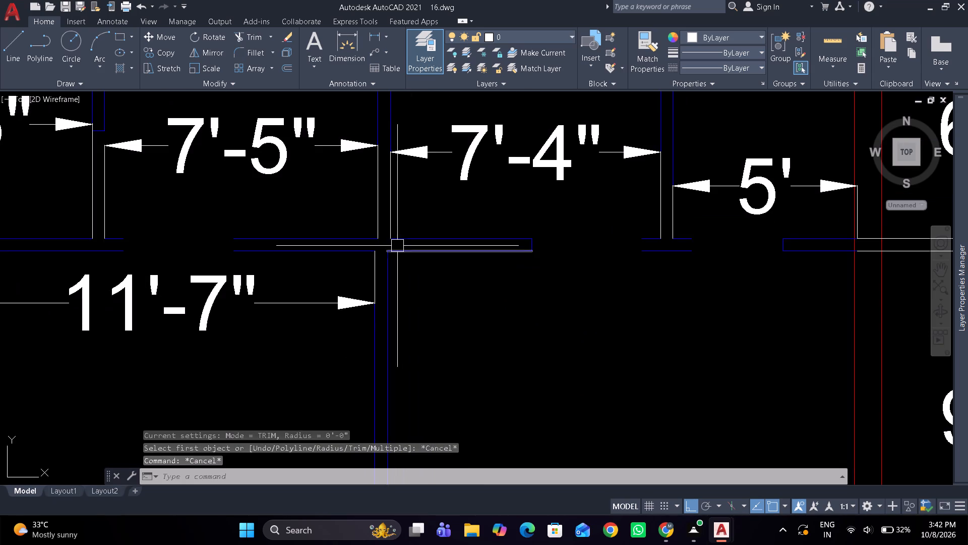
scroll(397, 245, "up", 1)
scroll(581, 241, "up", 3)
scroll(629, 244, "down", 5)
scroll(492, 238, "up", 2)
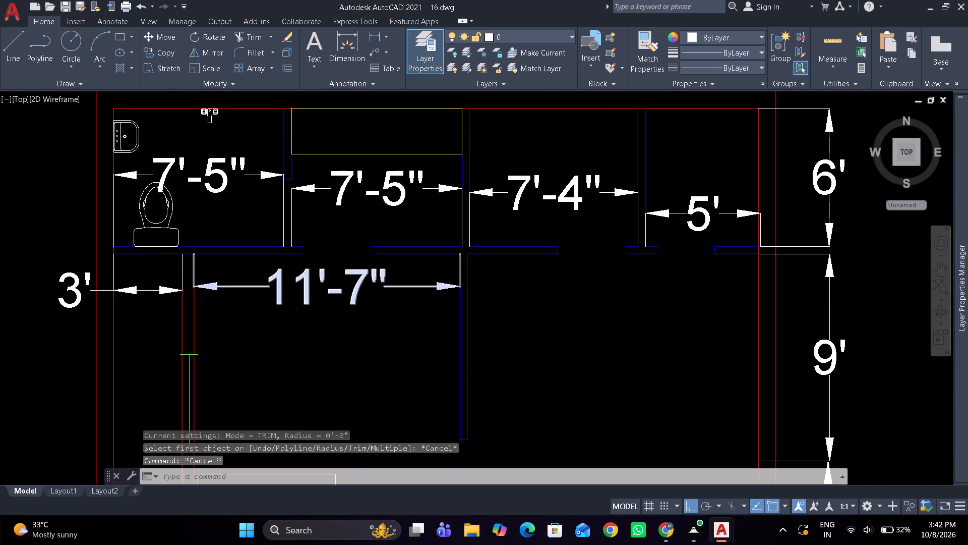
scroll(493, 238, "down", 1)
middle_click_drag(304, 244, 459, 241)
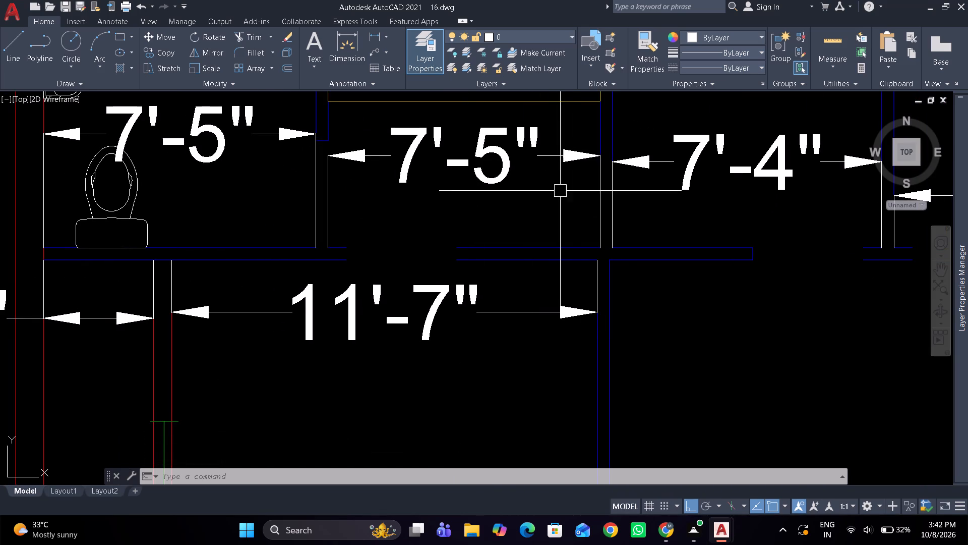
middle_click_drag(556, 189, 554, 220)
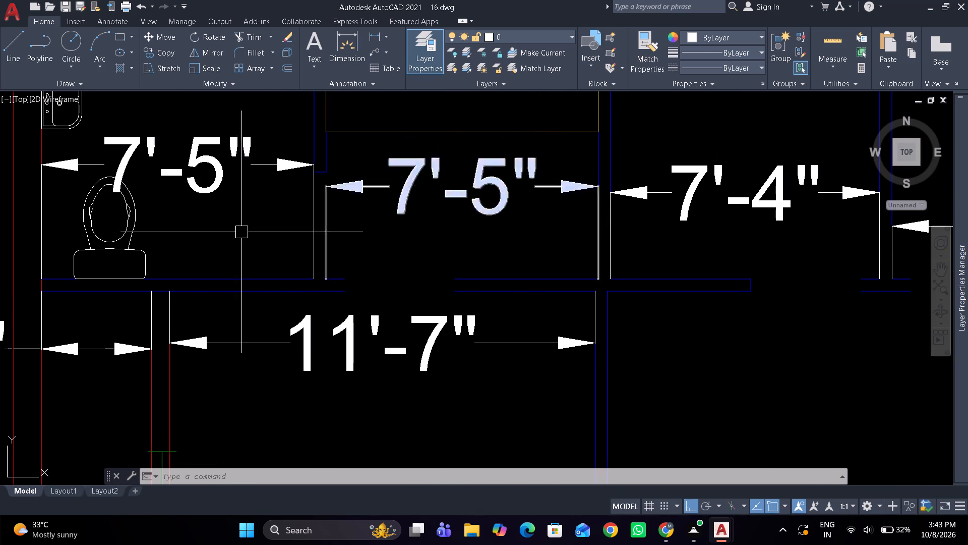
Erase the two 7'-5" toilet-row dimensions, the 11'-7" room dimension and the side passage width dimension.
key("Escape")
scroll(45, 274, "up", 1)
scroll(88, 245, "down", 1)
left_click(214, 153)
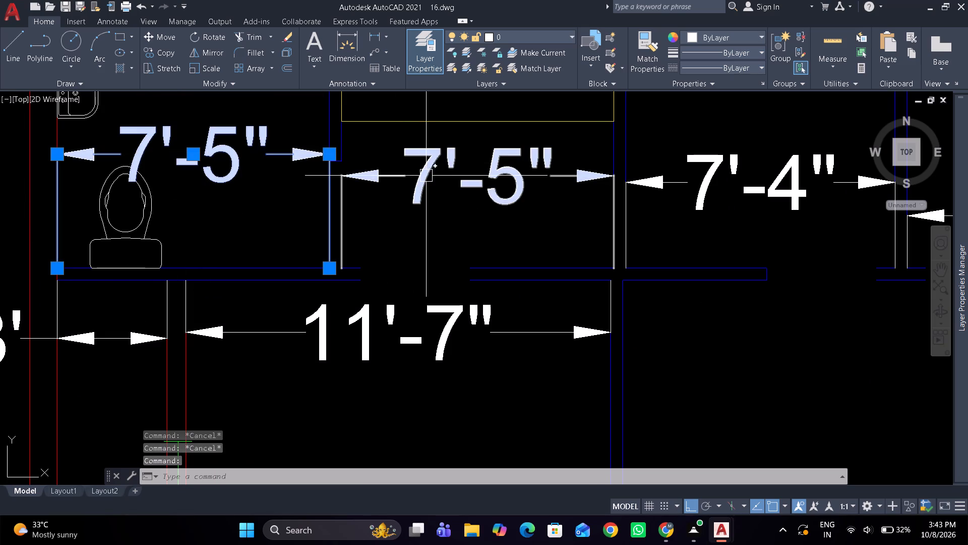
left_click(426, 176)
left_click(429, 324)
left_click(319, 309)
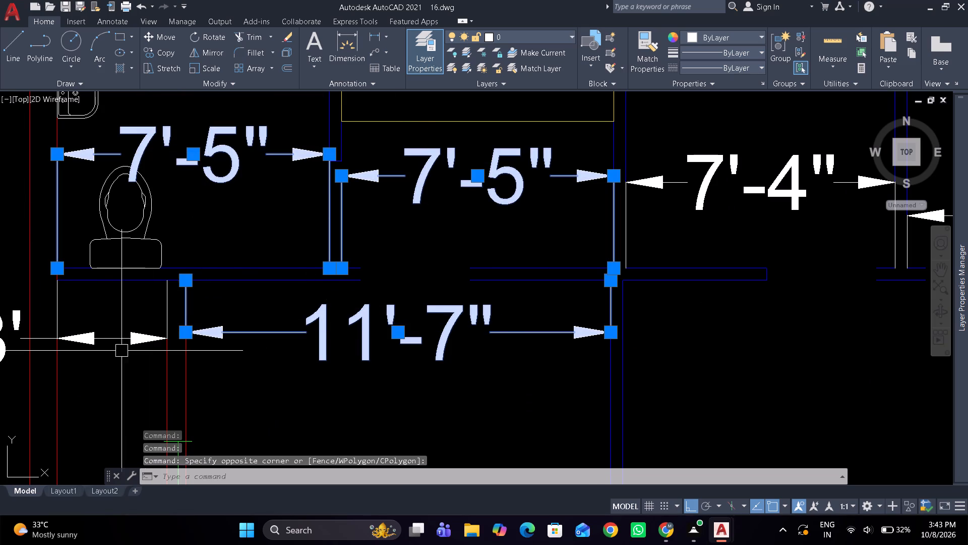
left_click(110, 335)
key("w")
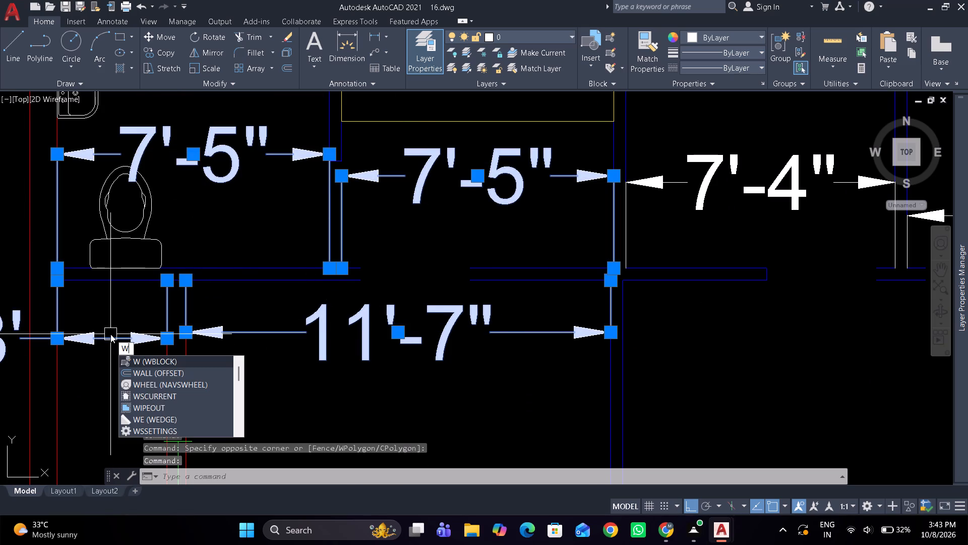
key("BackSpace")
key("BackSpace")
key("BackSpace")
type("e")
key("space")
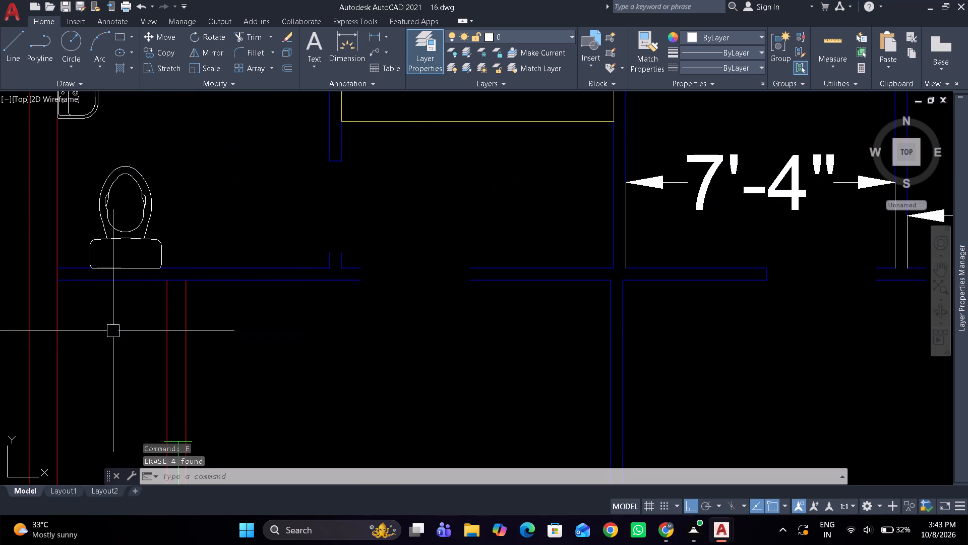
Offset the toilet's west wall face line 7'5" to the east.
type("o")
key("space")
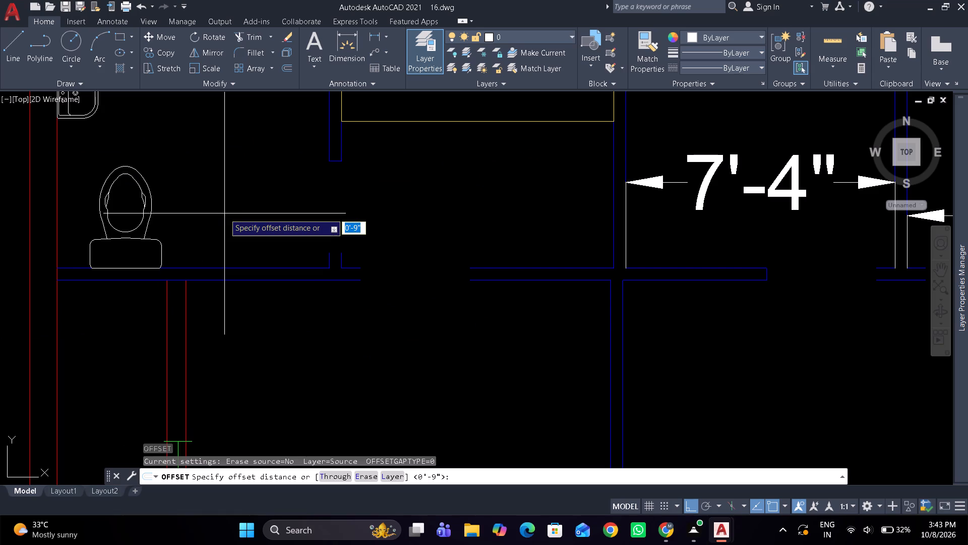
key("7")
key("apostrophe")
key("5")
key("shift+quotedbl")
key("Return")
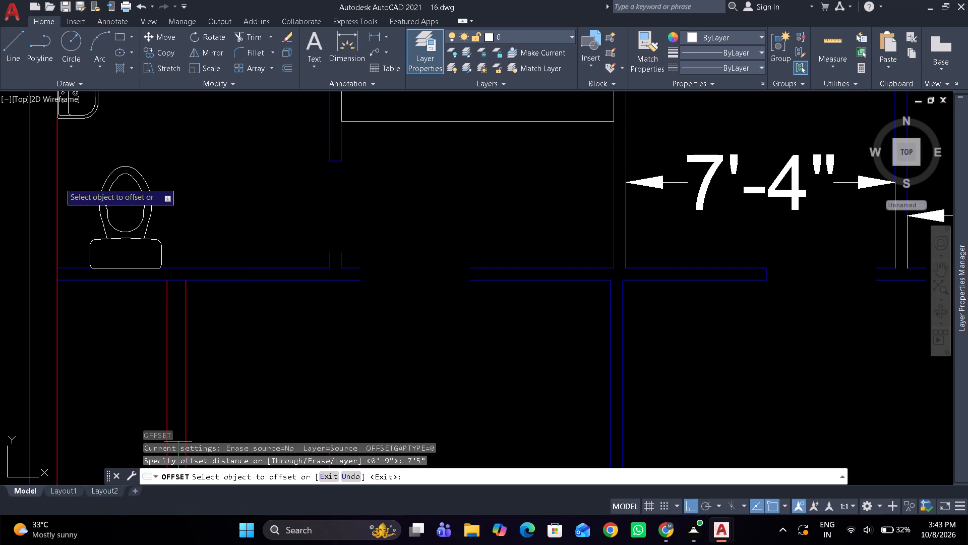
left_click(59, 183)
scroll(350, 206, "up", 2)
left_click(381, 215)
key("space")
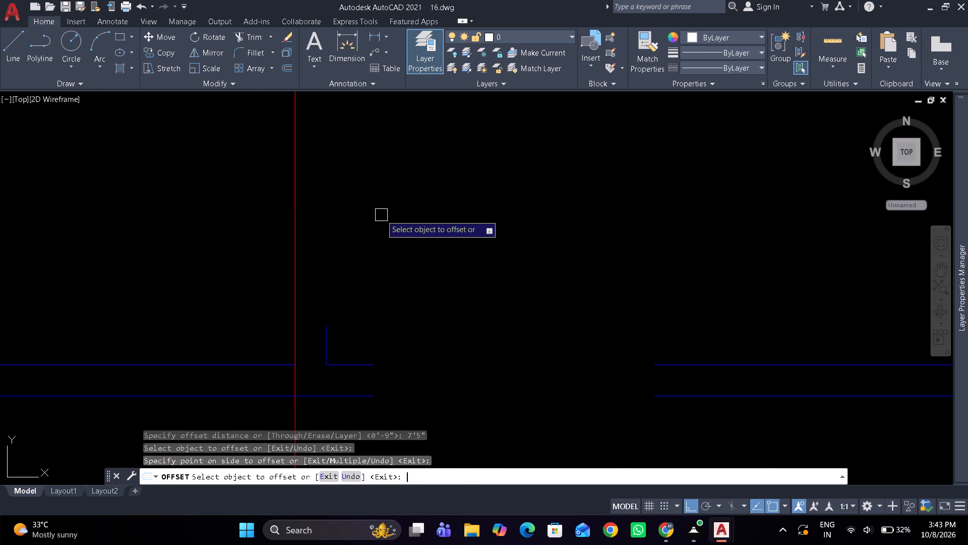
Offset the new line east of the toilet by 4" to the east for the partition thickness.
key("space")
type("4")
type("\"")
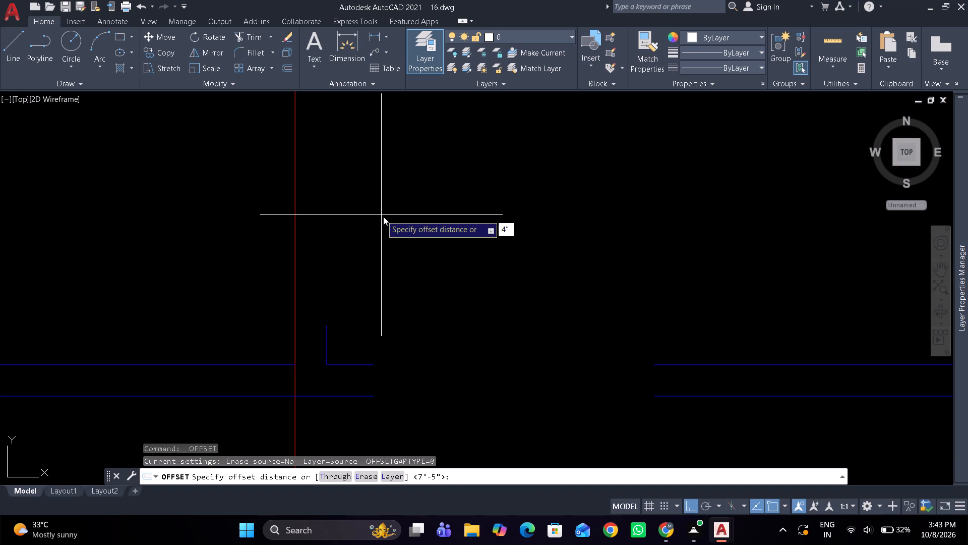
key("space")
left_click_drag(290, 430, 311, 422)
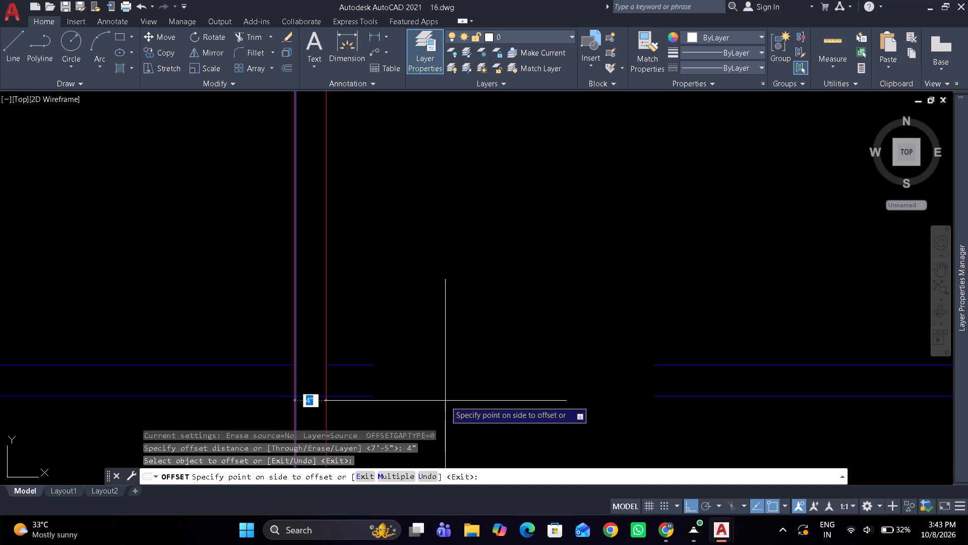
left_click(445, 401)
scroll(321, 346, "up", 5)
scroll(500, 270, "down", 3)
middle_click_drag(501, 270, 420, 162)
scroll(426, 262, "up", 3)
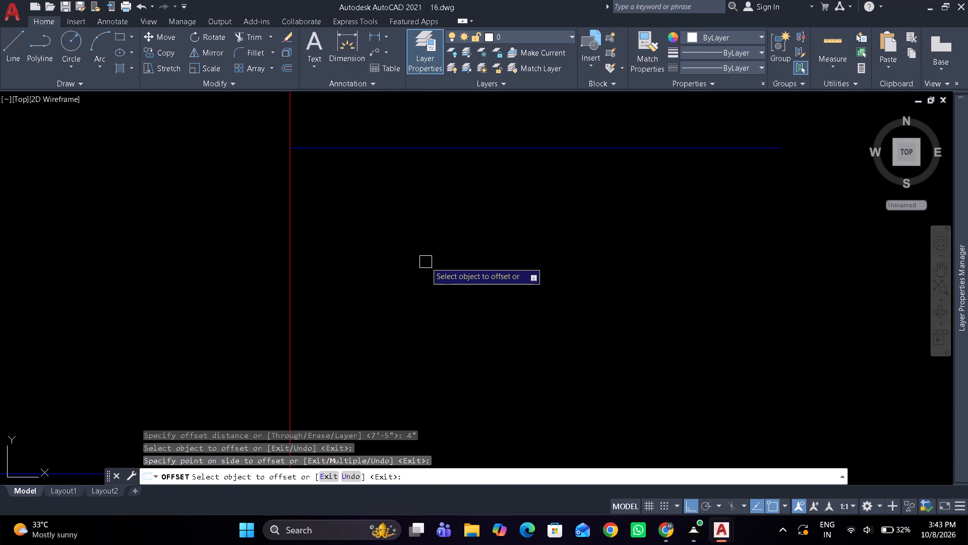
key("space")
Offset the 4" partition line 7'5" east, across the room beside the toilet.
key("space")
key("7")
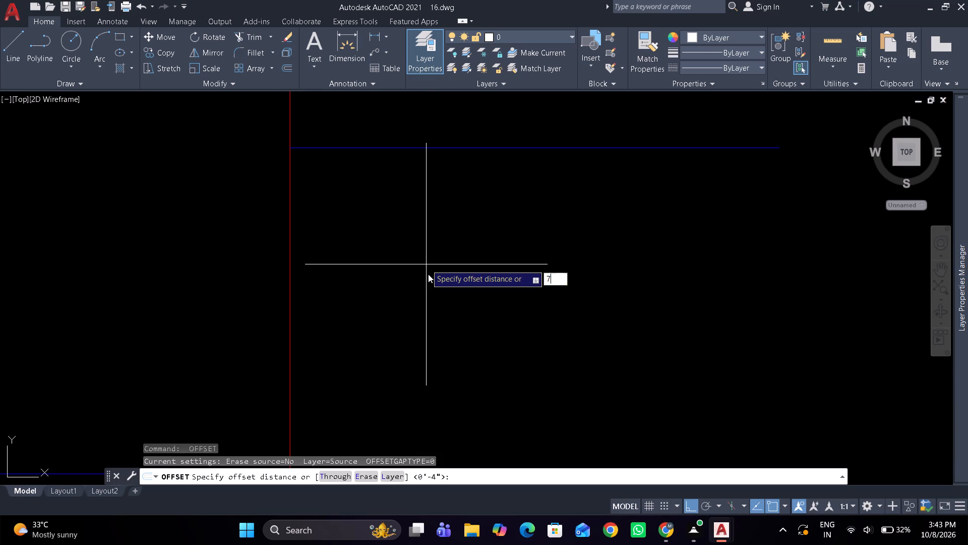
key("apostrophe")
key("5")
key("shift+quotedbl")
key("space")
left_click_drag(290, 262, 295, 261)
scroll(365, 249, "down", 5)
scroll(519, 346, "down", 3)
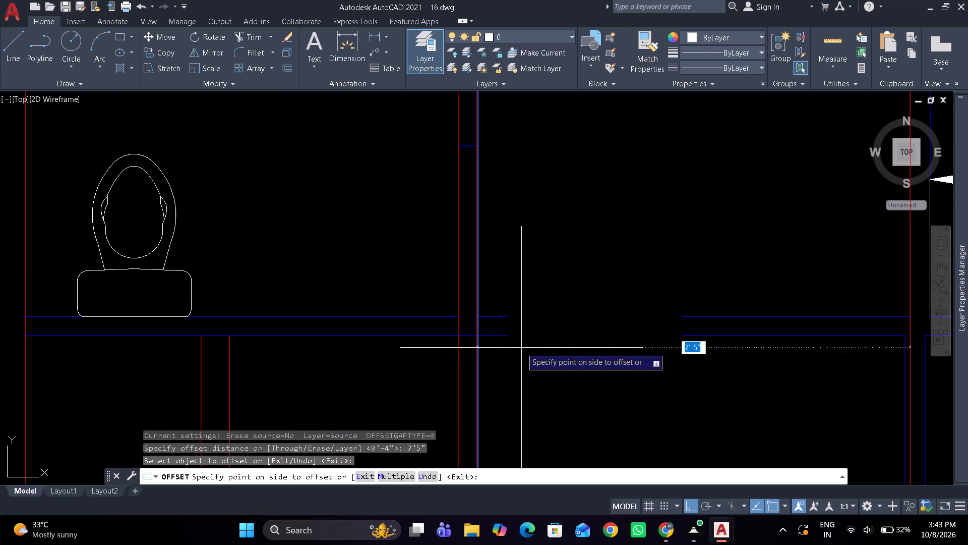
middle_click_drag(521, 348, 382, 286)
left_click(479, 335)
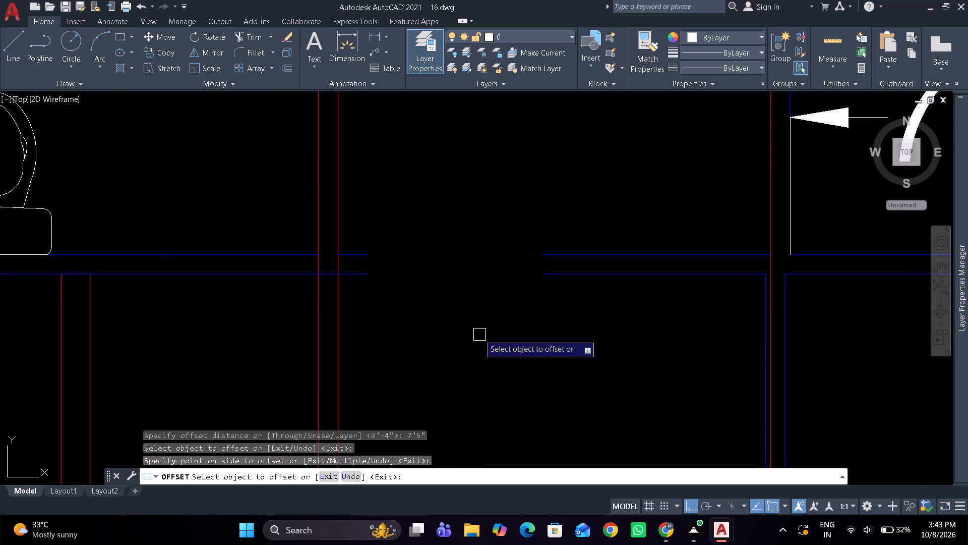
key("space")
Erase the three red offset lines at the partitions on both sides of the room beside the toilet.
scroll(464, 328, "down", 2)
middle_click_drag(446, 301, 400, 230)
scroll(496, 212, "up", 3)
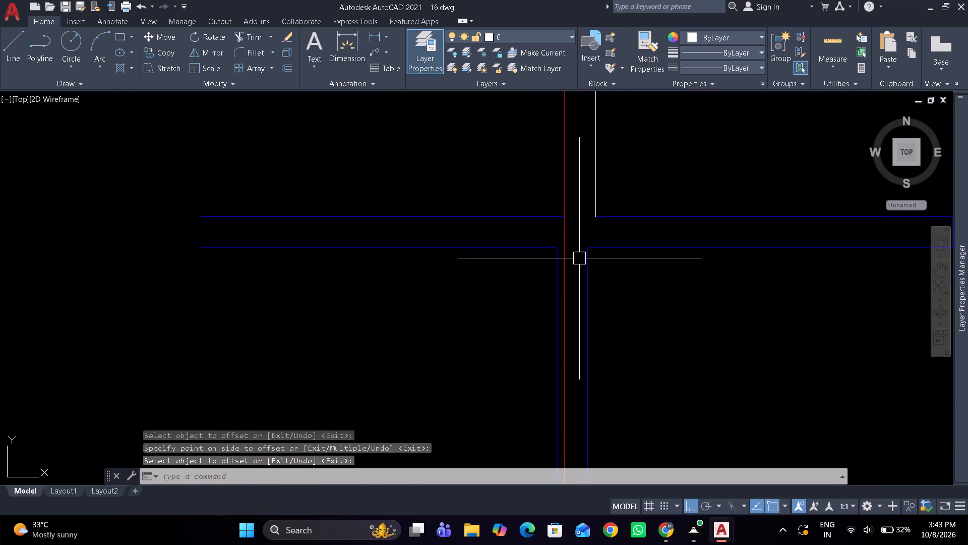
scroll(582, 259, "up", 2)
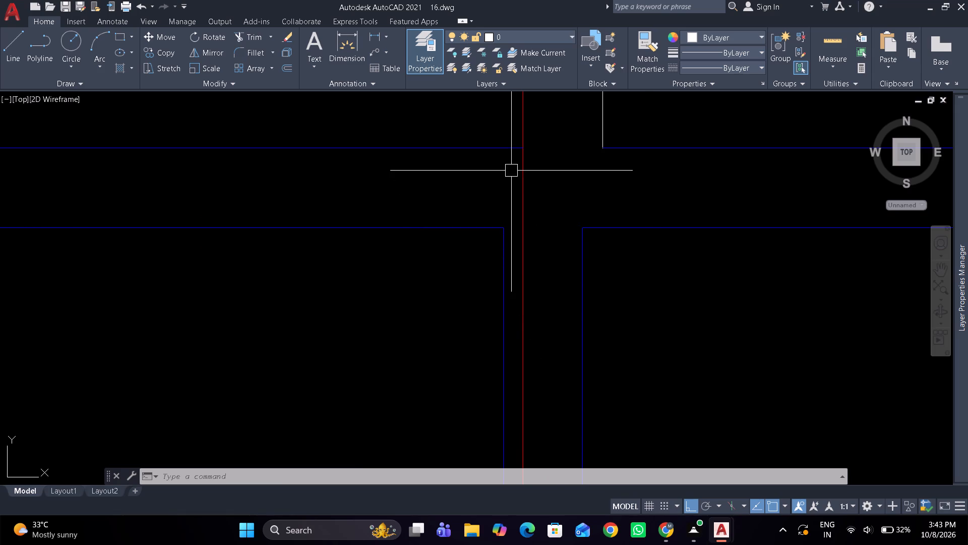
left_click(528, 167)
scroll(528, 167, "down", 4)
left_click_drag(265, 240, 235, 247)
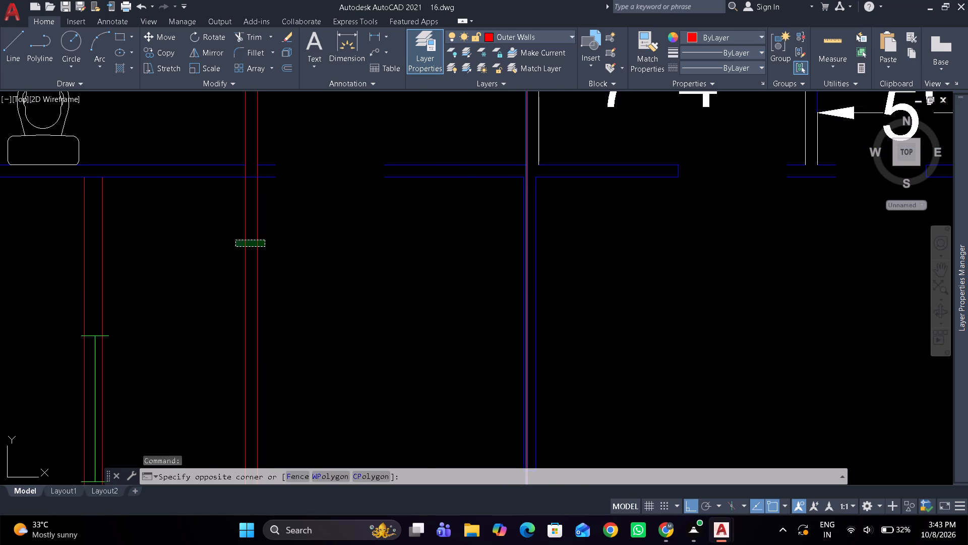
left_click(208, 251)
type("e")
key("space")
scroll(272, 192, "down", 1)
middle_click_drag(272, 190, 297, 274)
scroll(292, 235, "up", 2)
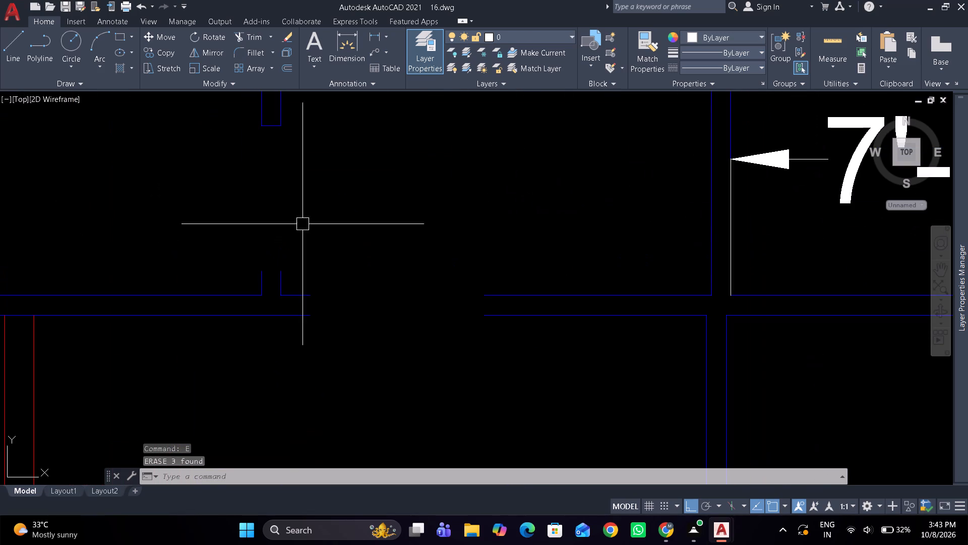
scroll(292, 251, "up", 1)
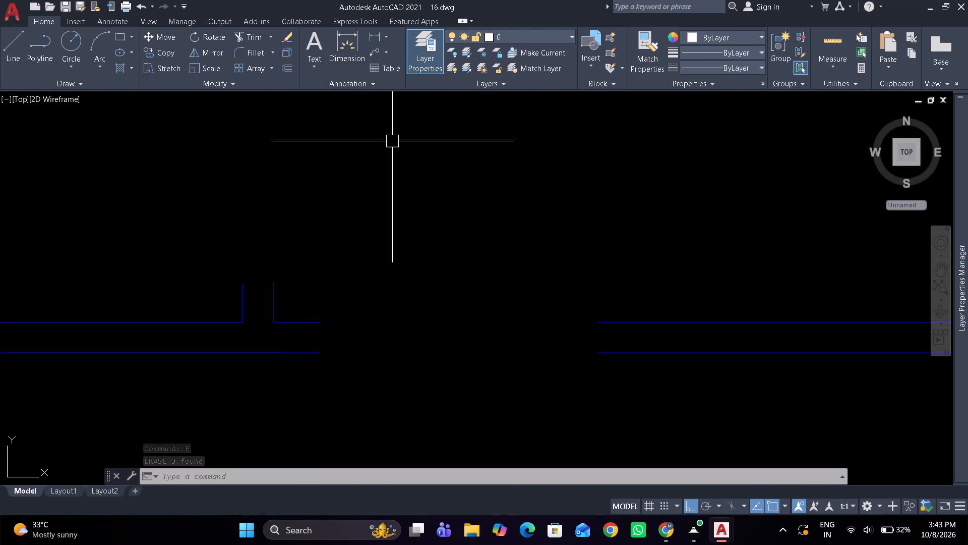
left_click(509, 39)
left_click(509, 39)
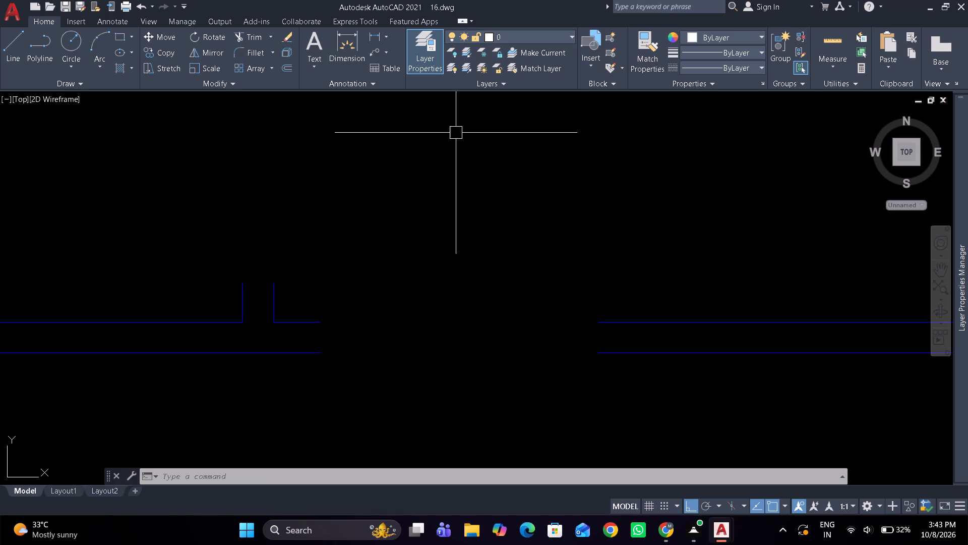
Offset the east face line of the blue vertical partition below the 7'-4" room by 12'9" toward the east outer wall.
scroll(464, 183, "down", 3)
middle_click_drag(457, 200, 237, 200)
scroll(434, 226, "up", 1)
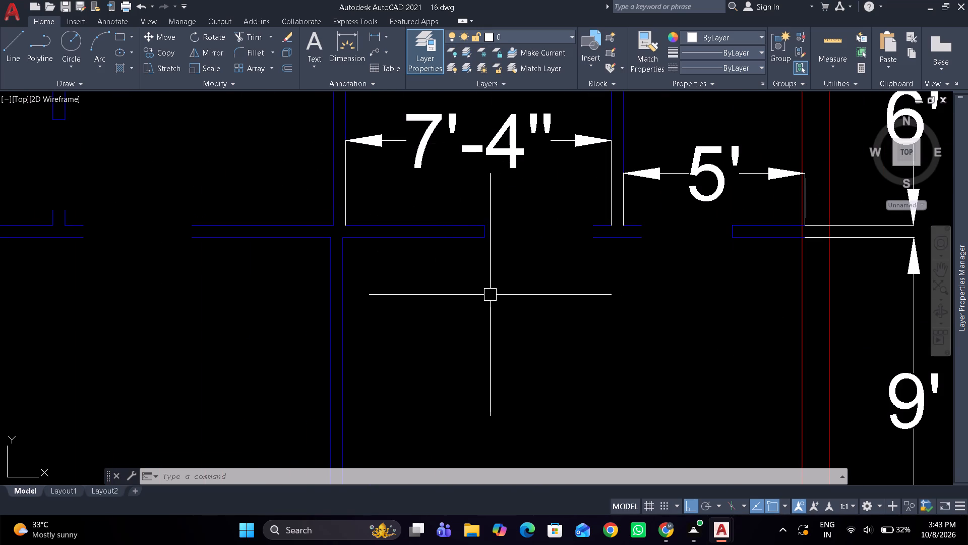
middle_click_drag(478, 292, 472, 292)
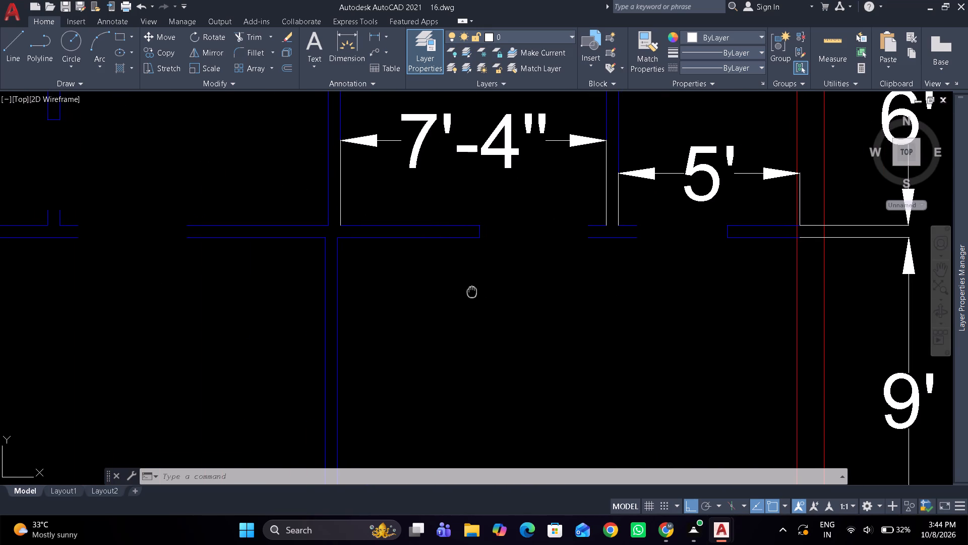
middle_click_drag(472, 292, 448, 276)
scroll(459, 290, "down", 1)
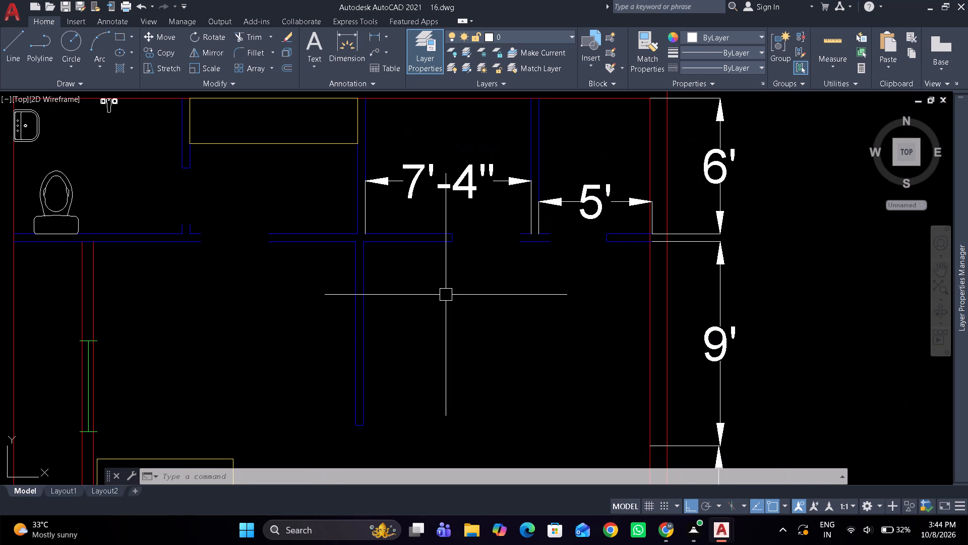
type("o 12'")
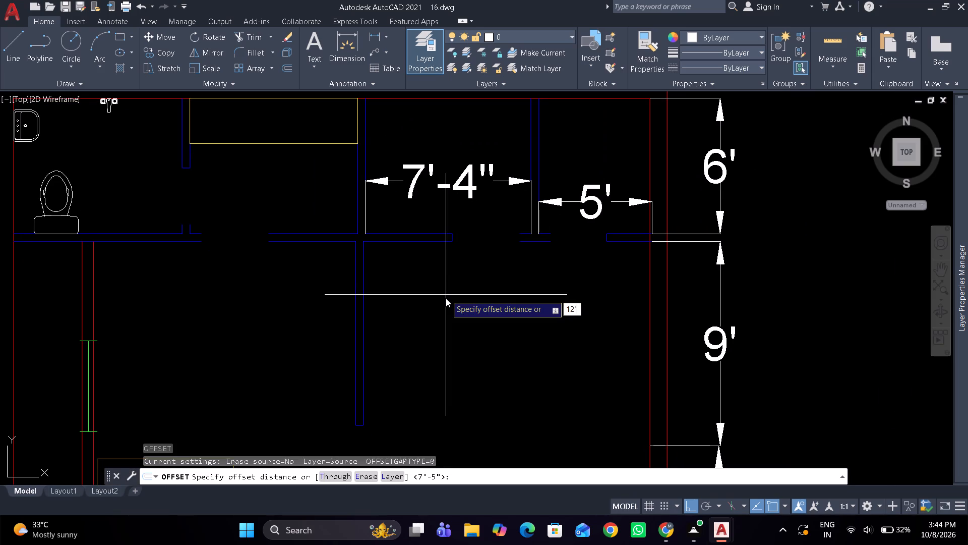
key("9")
key("shift+quotedbl")
key("space")
left_click_drag(363, 282, 379, 278)
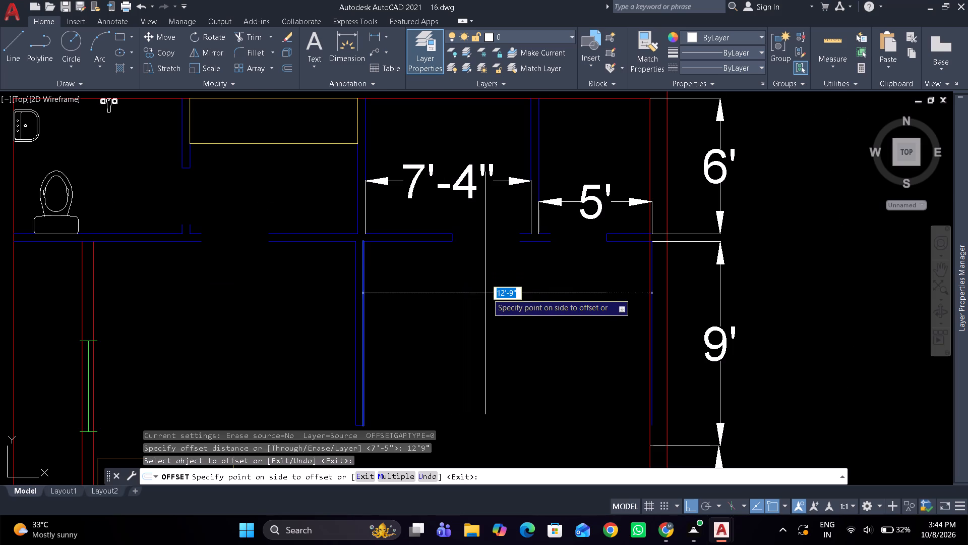
scroll(526, 293, "up", 1)
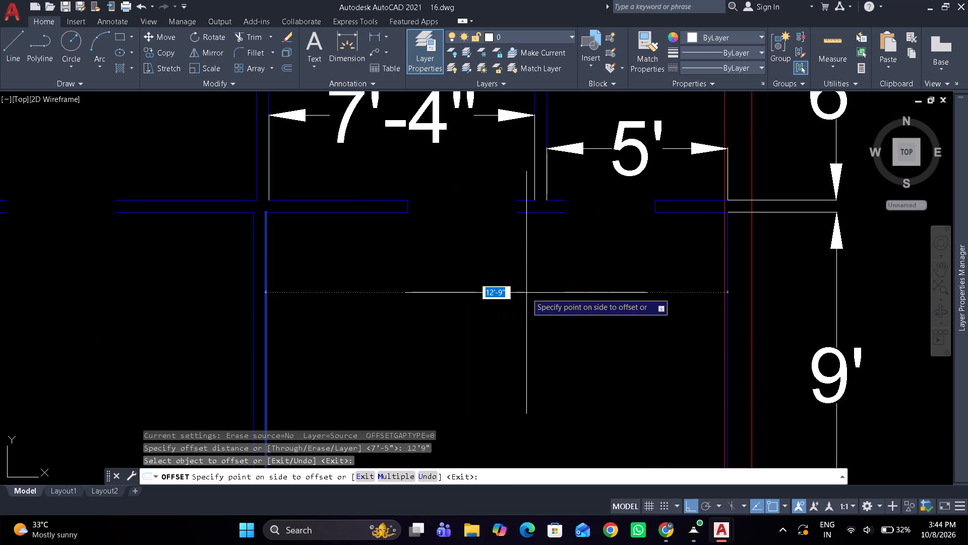
left_click(526, 293)
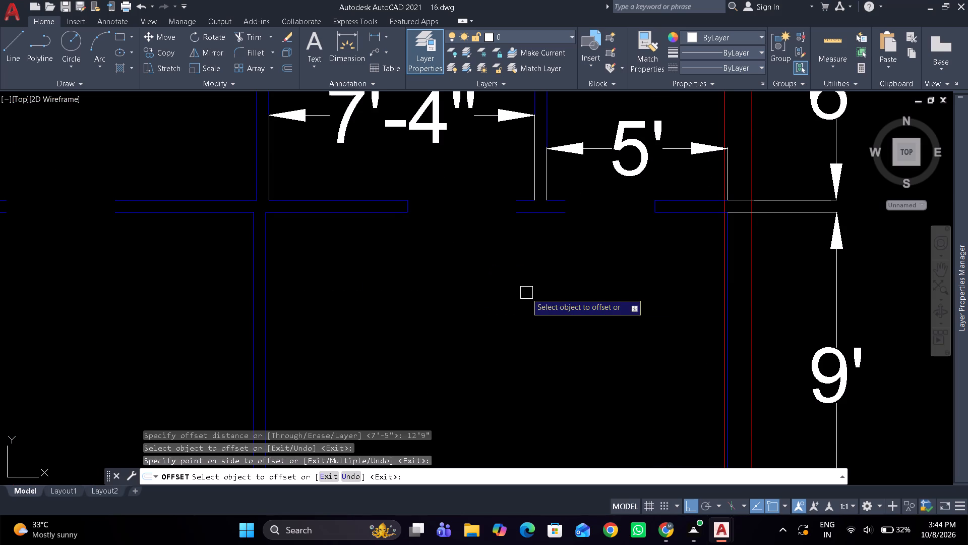
key("space")
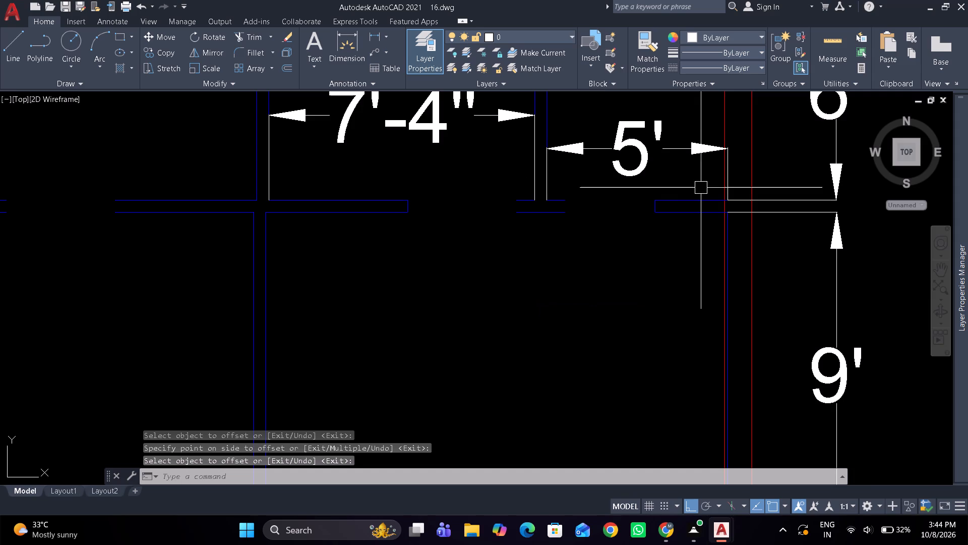
Erase the old red inner and outer face lines of the east outer wall.
scroll(713, 184, "up", 1)
left_click_drag(728, 282, 702, 288)
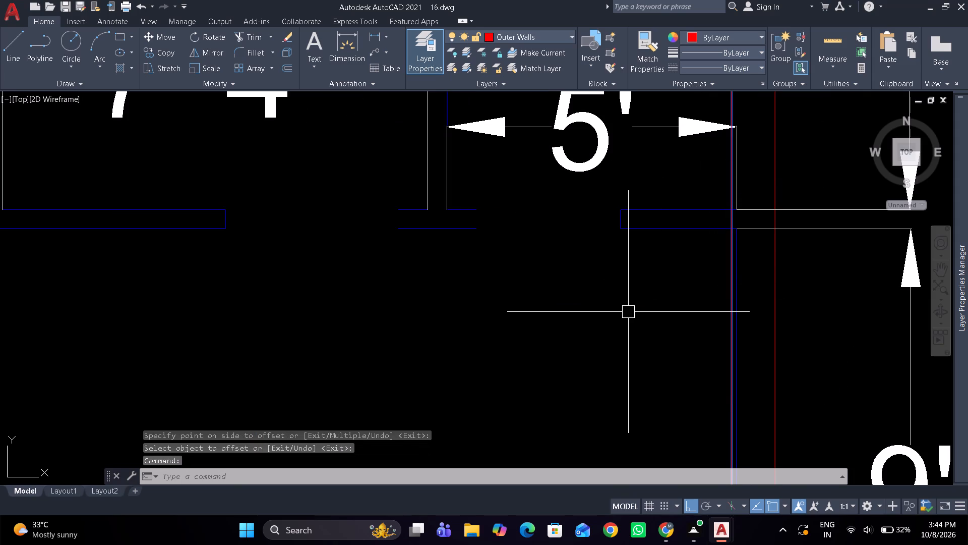
type("e")
key("space")
scroll(685, 250, "down", 1)
middle_click_drag(674, 250, 485, 250)
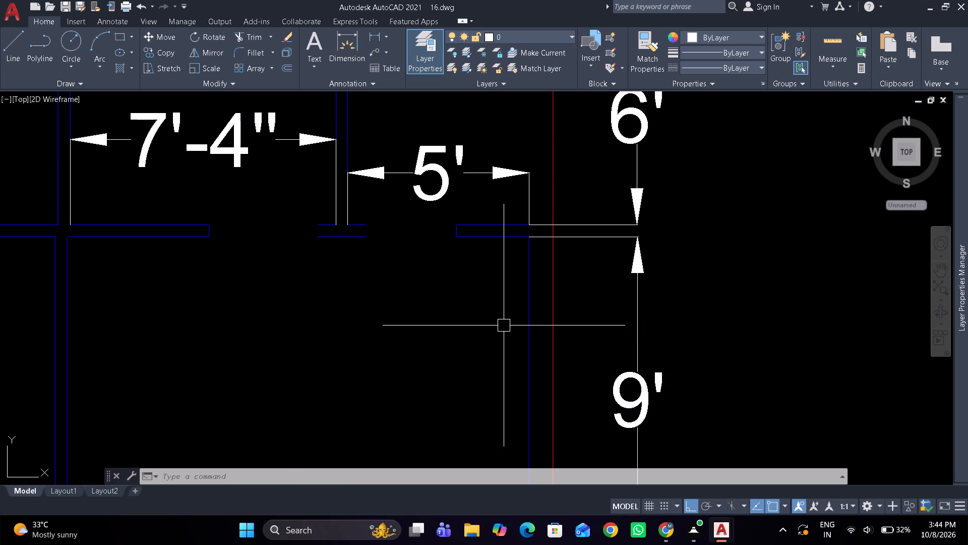
left_click(553, 322)
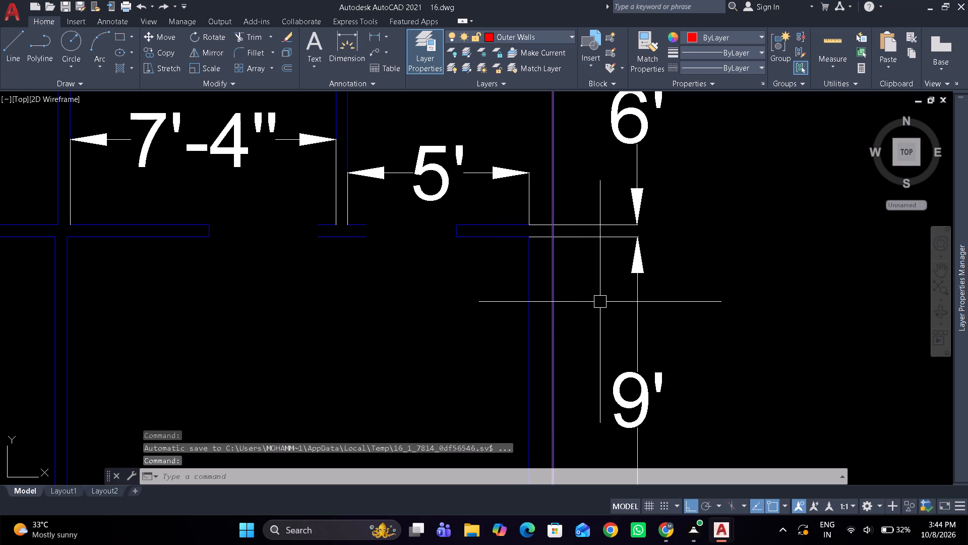
type("e")
key("space")
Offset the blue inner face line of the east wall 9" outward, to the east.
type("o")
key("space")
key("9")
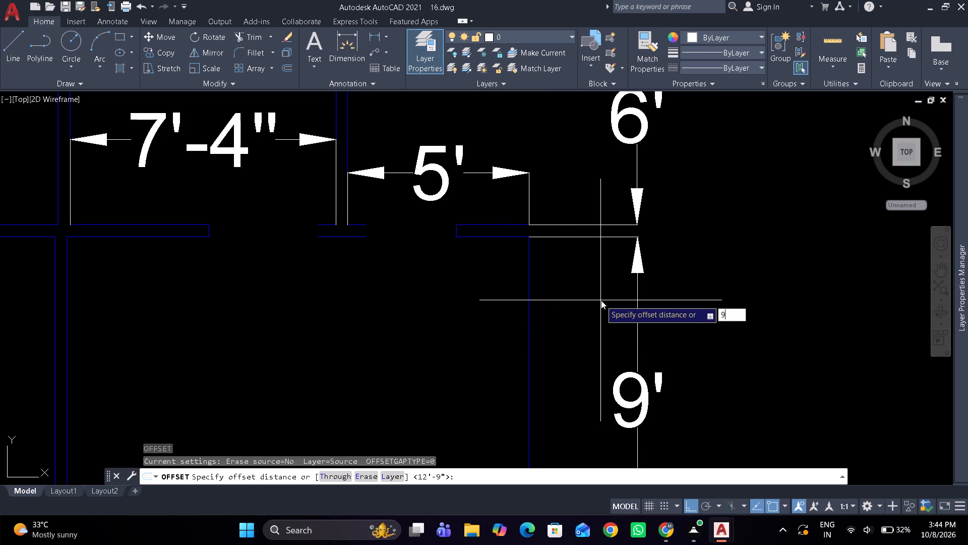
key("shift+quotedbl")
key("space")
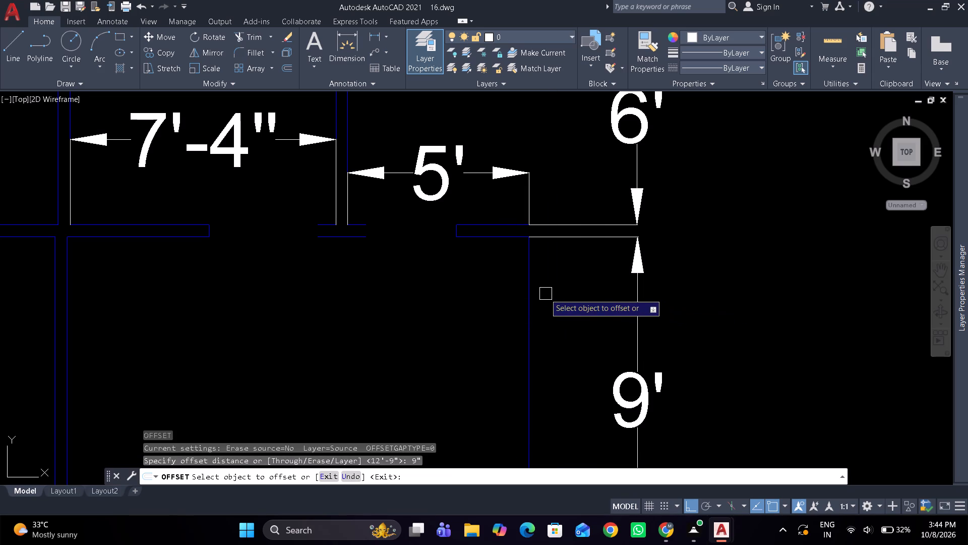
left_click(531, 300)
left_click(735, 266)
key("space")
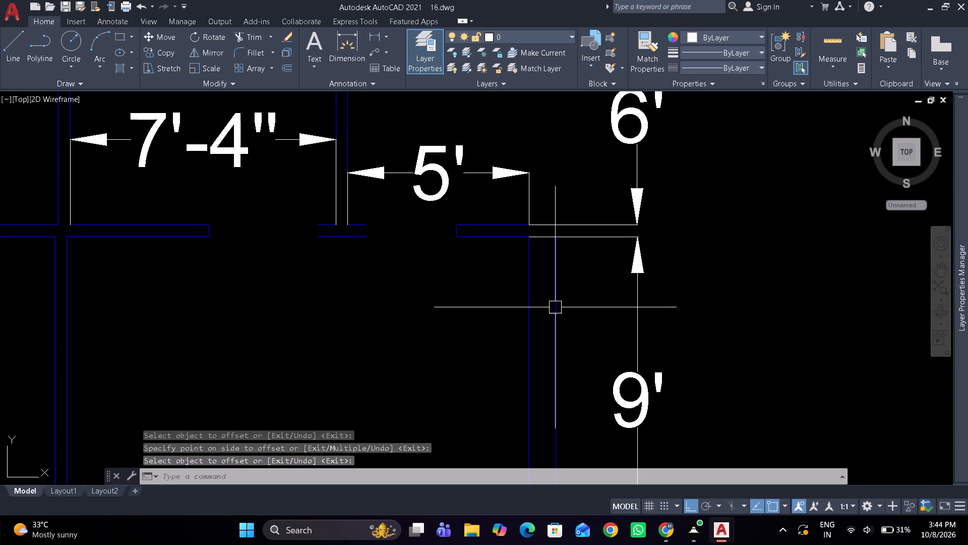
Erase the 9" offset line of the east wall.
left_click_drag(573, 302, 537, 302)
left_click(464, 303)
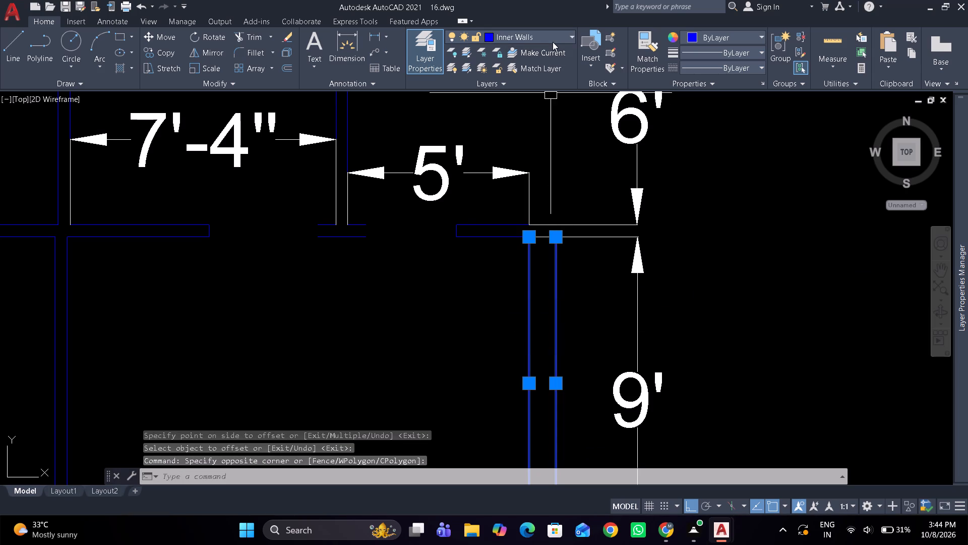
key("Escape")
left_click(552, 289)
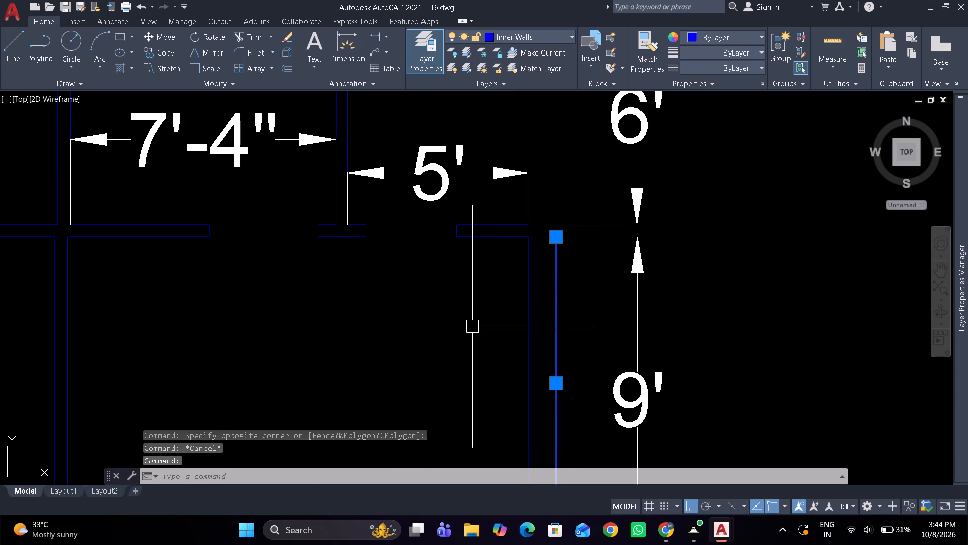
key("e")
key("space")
Offset the blue inner face line of the east wall 6" outward, to the east.
type("o")
key("space")
type("6\"")
key("Return")
left_click_drag(531, 293, 550, 282)
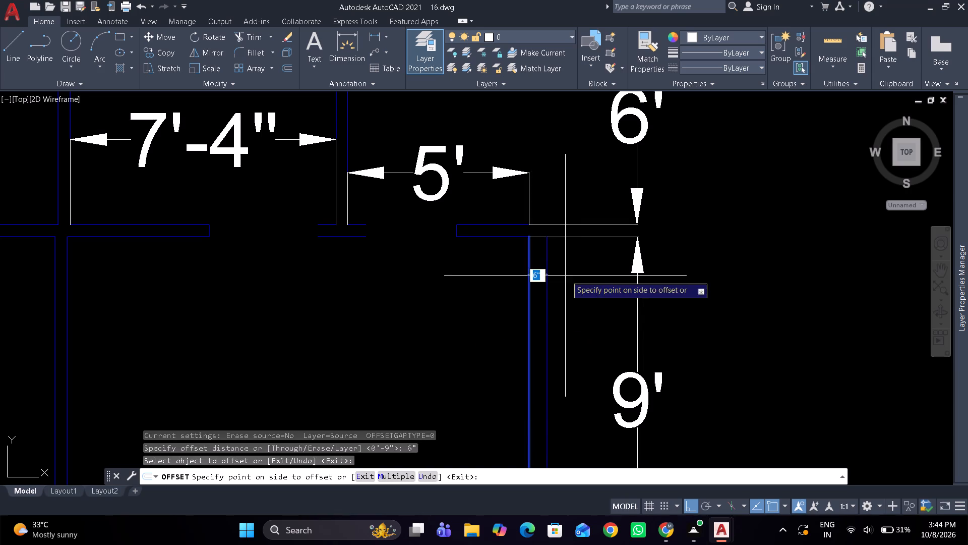
left_click(573, 275)
key("space")
Erase the old red outer face lines of the north and west outer walls.
scroll(421, 305, "down", 3)
middle_click_drag(421, 306, 583, 289)
scroll(349, 297, "up", 2)
left_click_drag(368, 289, 352, 286)
scroll(292, 269, "down", 1)
middle_click_drag(292, 272, 305, 360)
scroll(357, 235, "up", 1)
left_click_drag(381, 229, 383, 214)
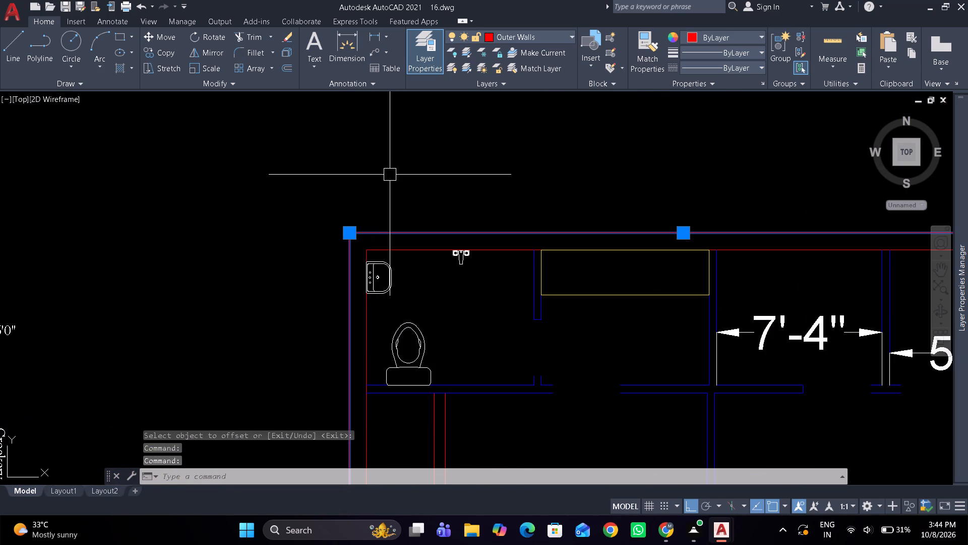
type("e o")
Offset the red inner face lines of the north and west outer walls 6" outward.
key("space")
key("space")
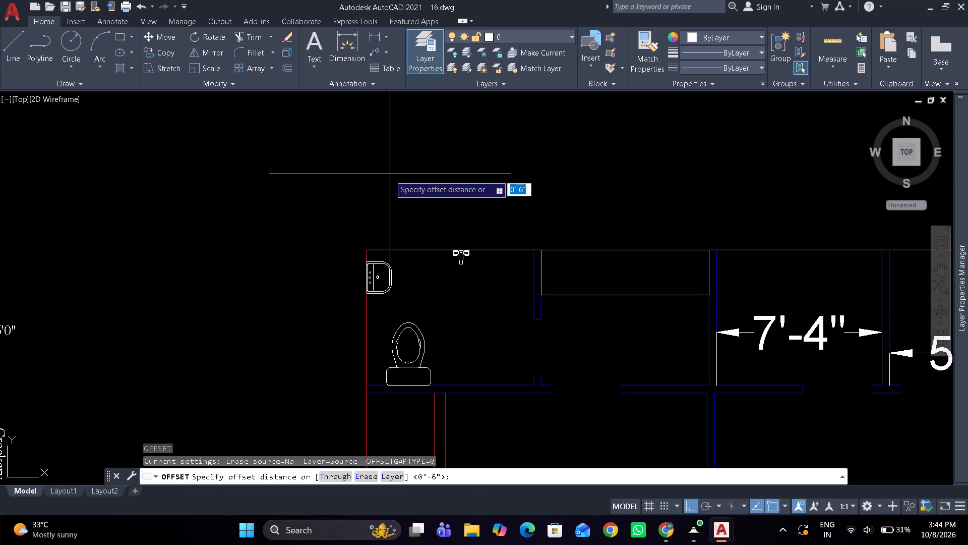
left_click_drag(418, 252, 415, 207)
left_click_drag(413, 192, 407, 195)
left_click_drag(362, 315, 350, 316)
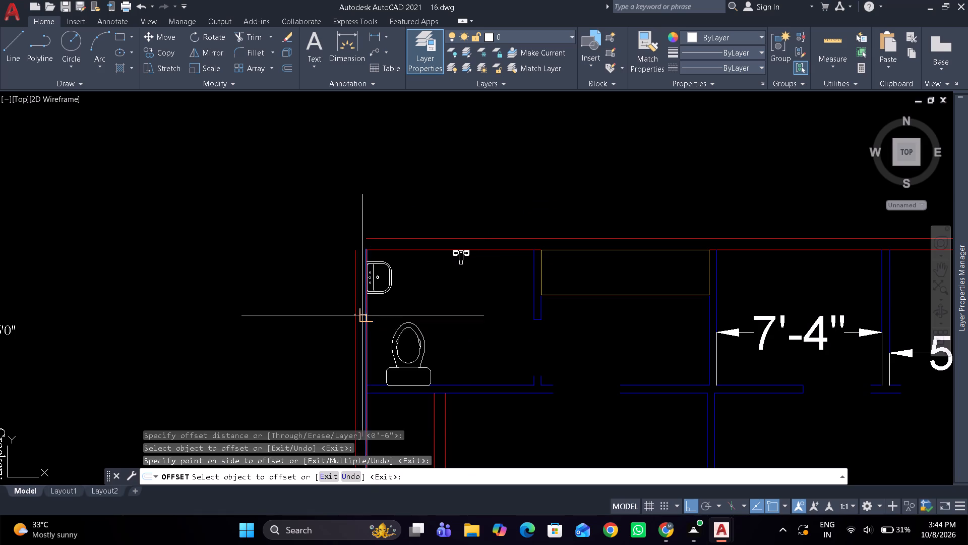
left_click(277, 328)
key("space")
Fillet the outer wall lines in Multiple mode, joining the northwest outer corner and the inner and outer northeast corners.
type("f m")
key("space")
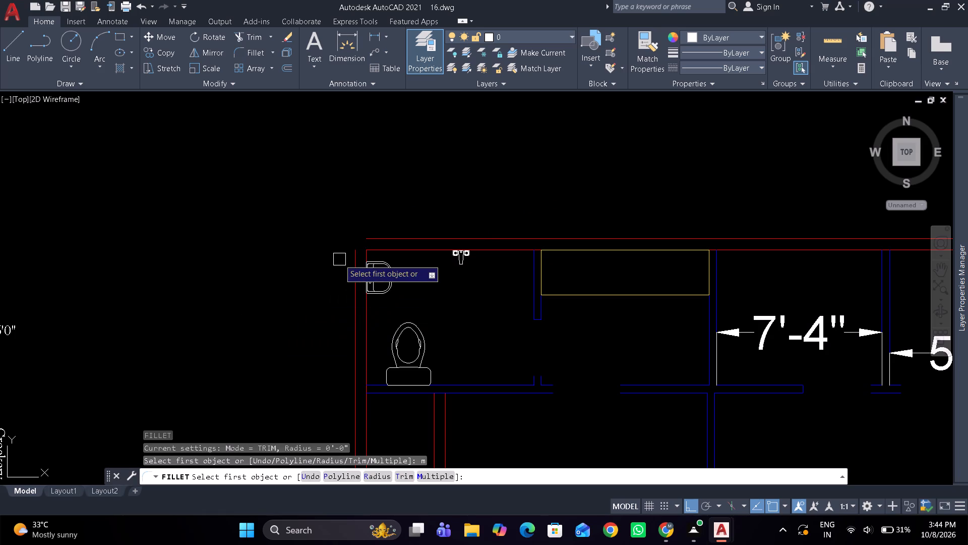
left_click(350, 253)
left_click(367, 240)
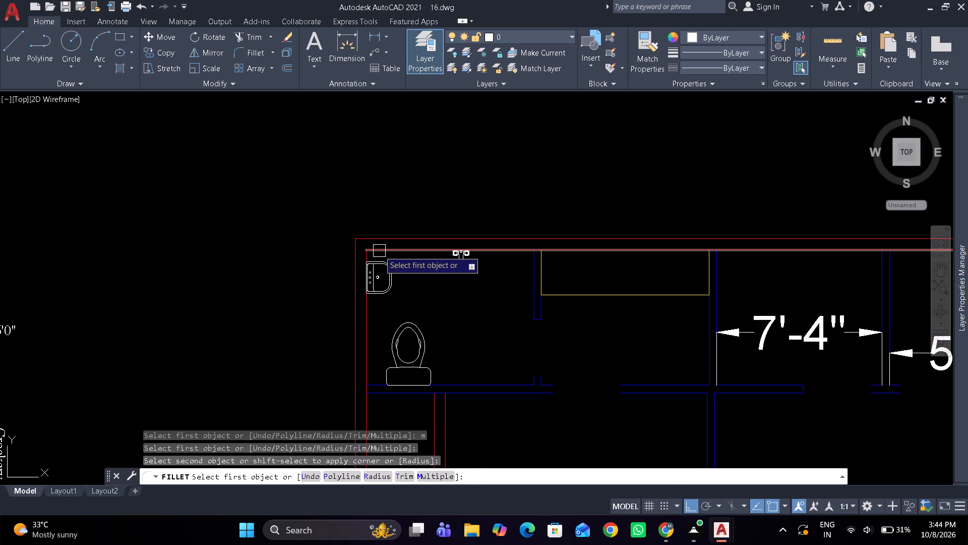
left_click_drag(379, 251, 394, 243)
middle_click_drag(623, 202, 103, 185)
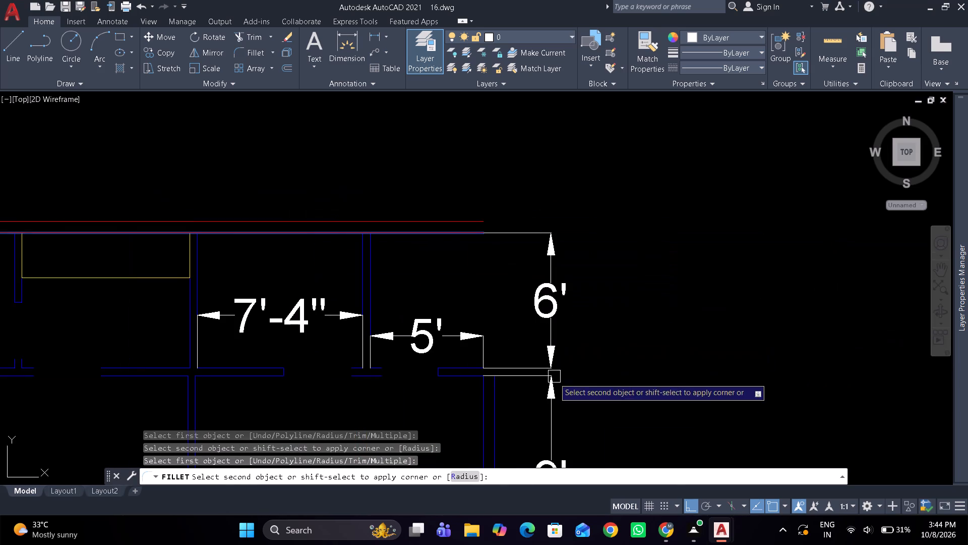
left_click_drag(483, 410, 481, 399)
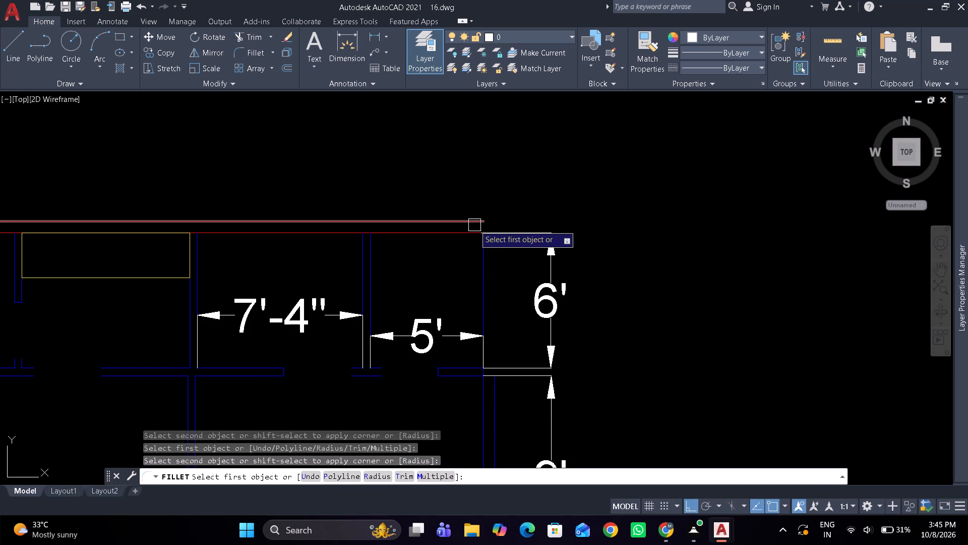
left_click_drag(474, 221, 486, 212)
left_click_drag(497, 414, 501, 409)
key("space")
Assign both blue face lines of the east wall to the Outer Walls layer.
left_click_drag(511, 406, 461, 416)
left_click_drag(423, 427, 431, 420)
left_click(509, 36)
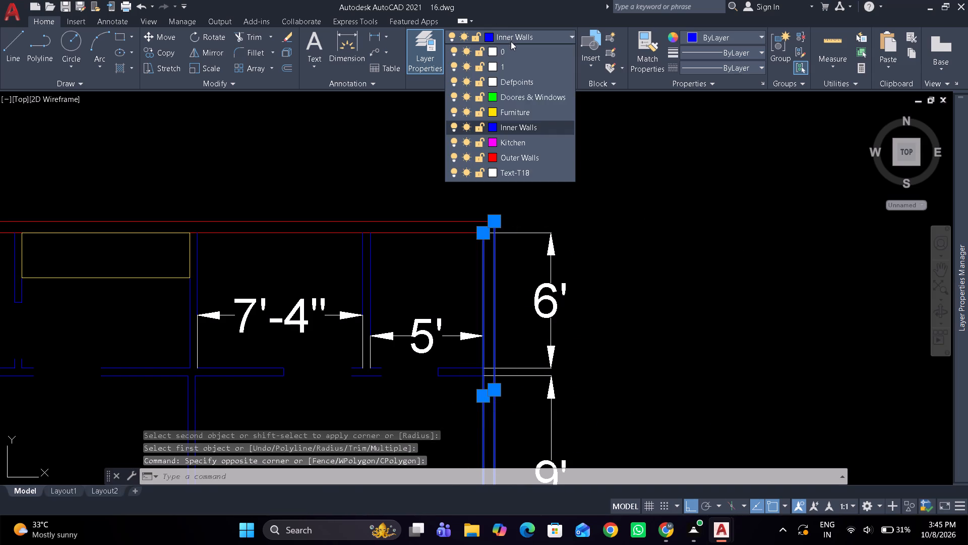
left_click(517, 160)
scroll(592, 194, "down", 1)
key("Escape")
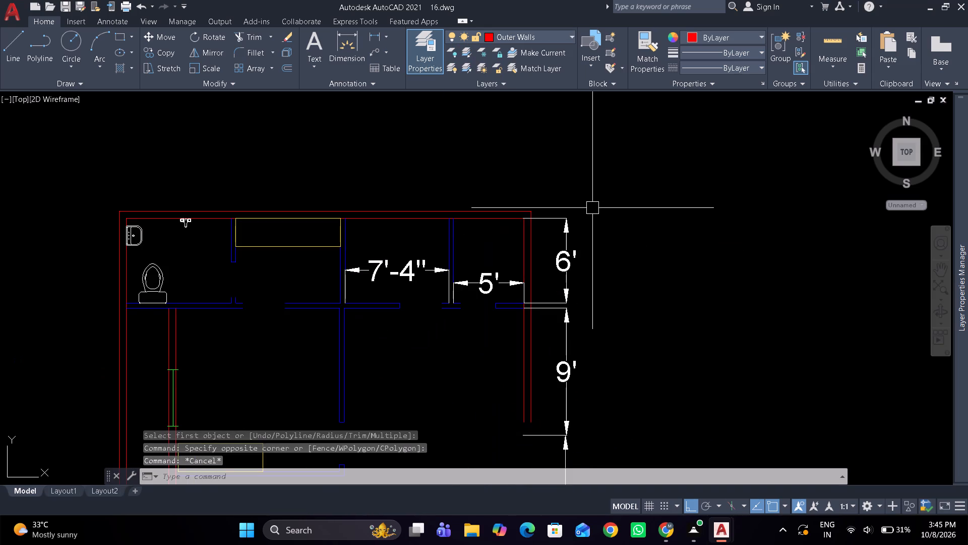
Erase the 7'-4" and 5' dimensions in the northern rooms.
middle_click_drag(588, 229, 542, 153)
scroll(481, 205, "up", 6)
scroll(418, 191, "down", 4)
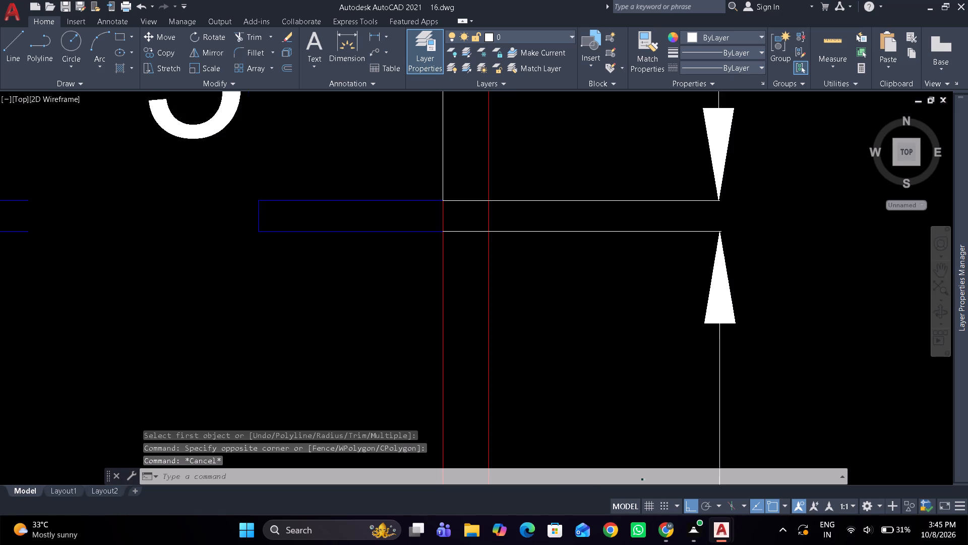
middle_click_drag(432, 211, 463, 248)
left_click(401, 172)
left_click(384, 155)
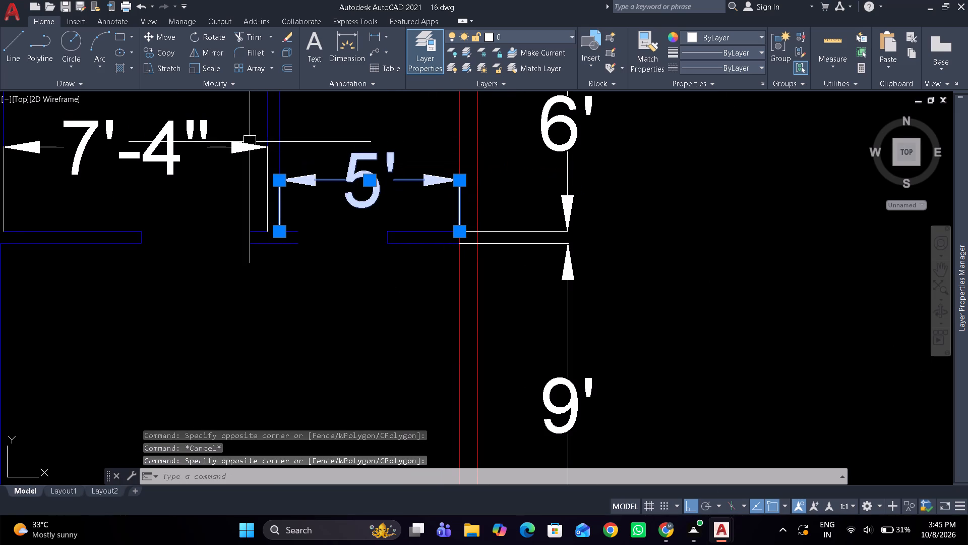
left_click(227, 153)
key("e")
key("space")
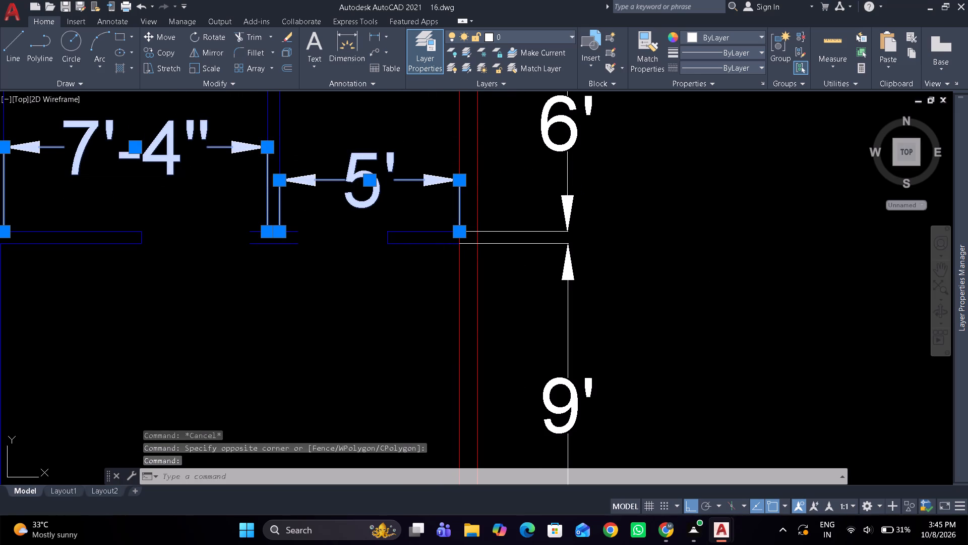
Offset the red inner face line of the north outer wall 6' south, onto the partition below the northern rooms.
scroll(264, 212, "down", 2)
middle_click_drag(260, 265, 392, 204)
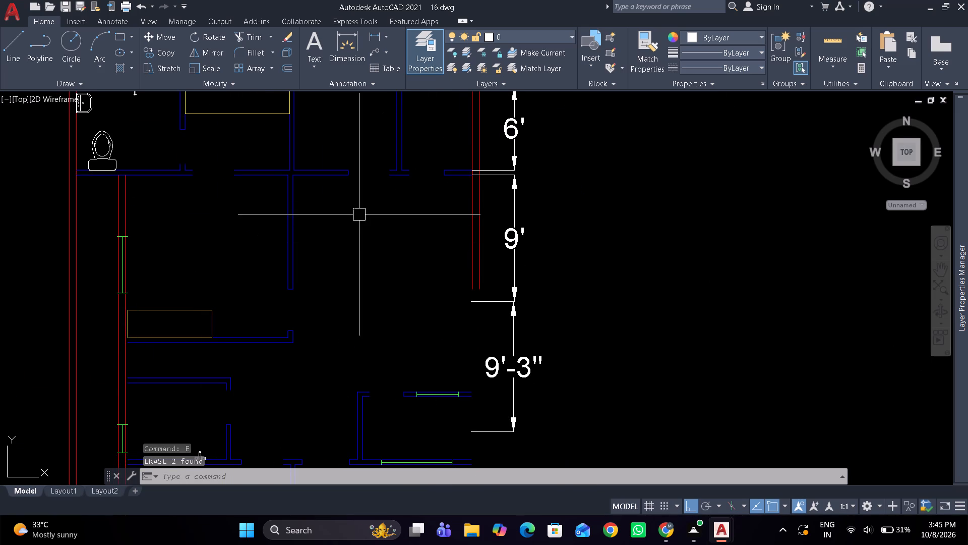
scroll(439, 280, "up", 1)
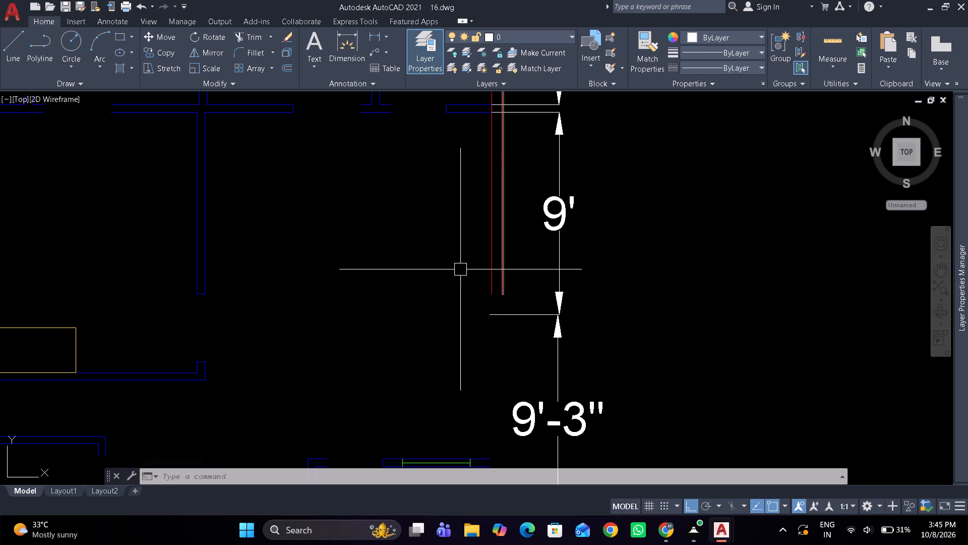
scroll(389, 269, "down", 3)
middle_click_drag(388, 268, 385, 214)
scroll(332, 245, "up", 2)
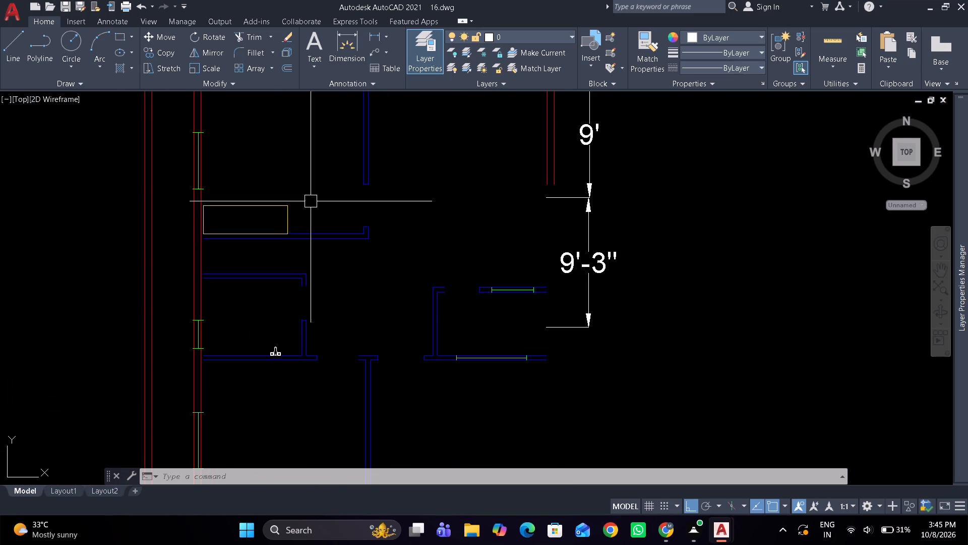
middle_click_drag(316, 208, 340, 315)
scroll(340, 315, "down", 1)
type("o")
key("space")
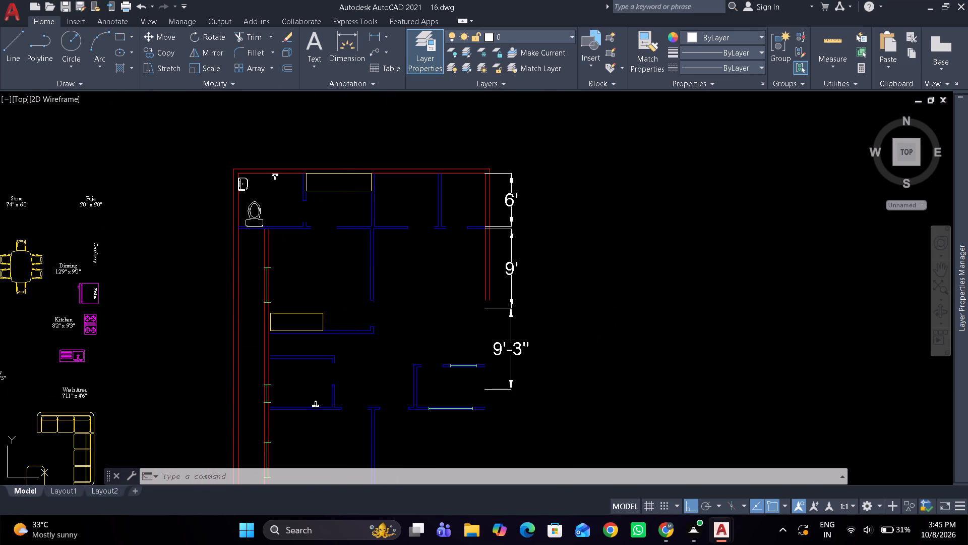
type("6'")
key("Return")
scroll(401, 186, "up", 1)
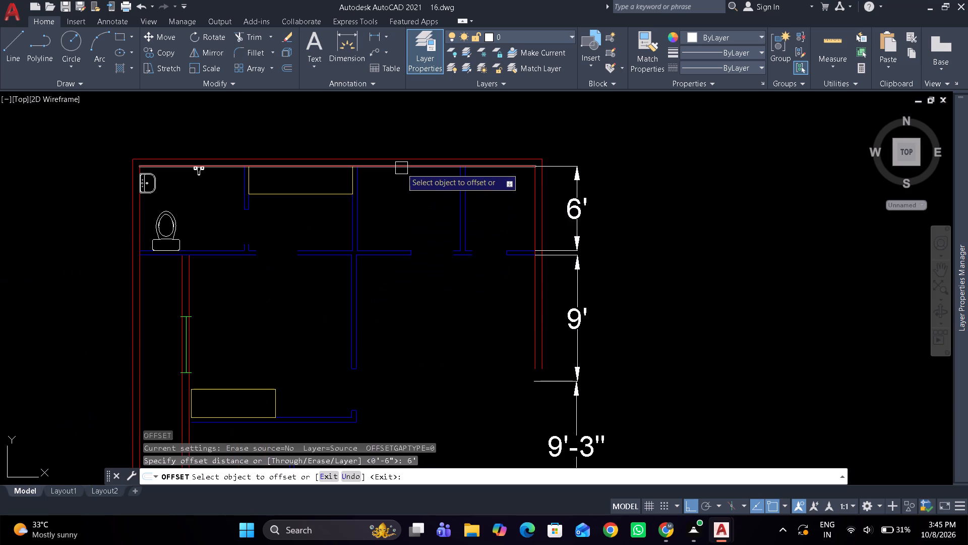
left_click(401, 168)
scroll(417, 269, "up", 2)
left_click(418, 307)
key("space")
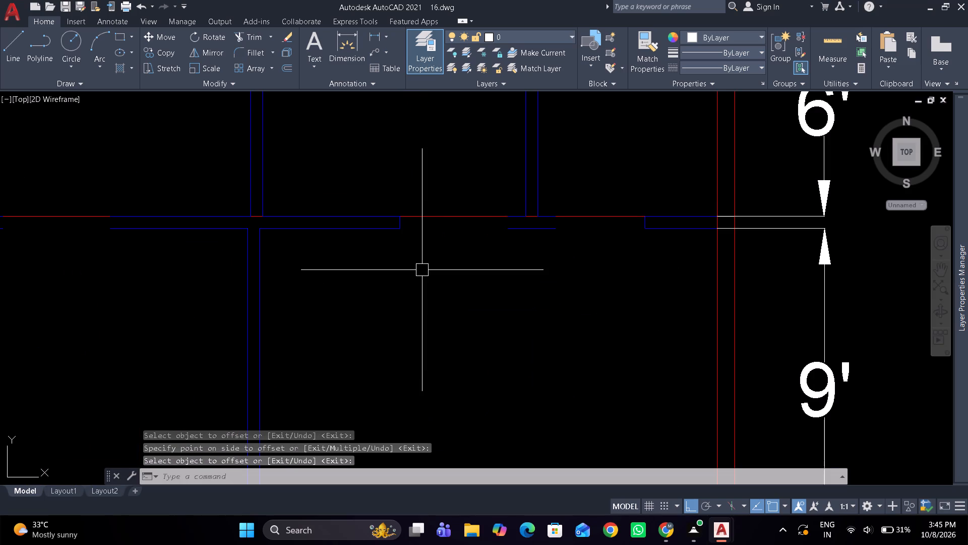
Offset the red line along the top of the horizontal partition 4" south.
key("space")
type("4")
key("shift+quotedbl")
key("Return")
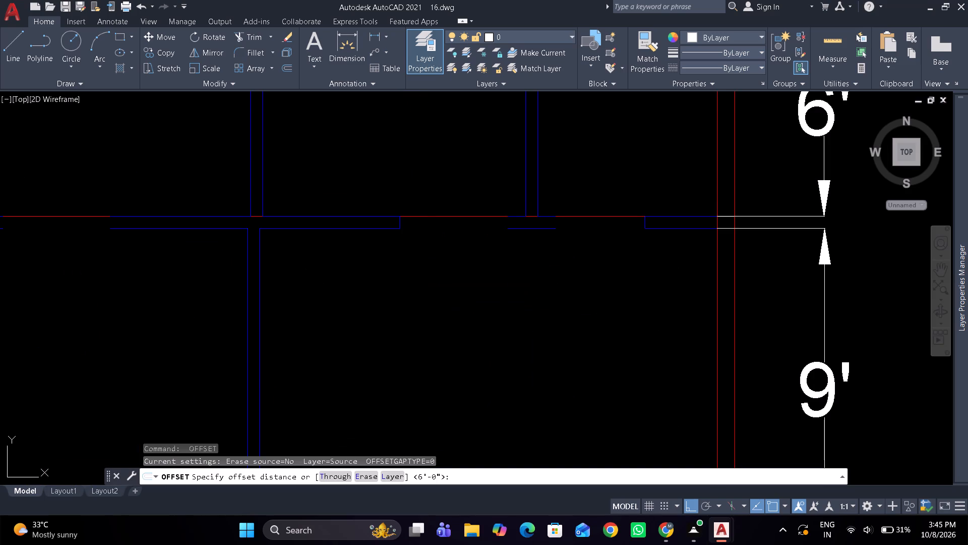
left_click_drag(433, 213, 433, 223)
left_click(433, 304)
key("space")
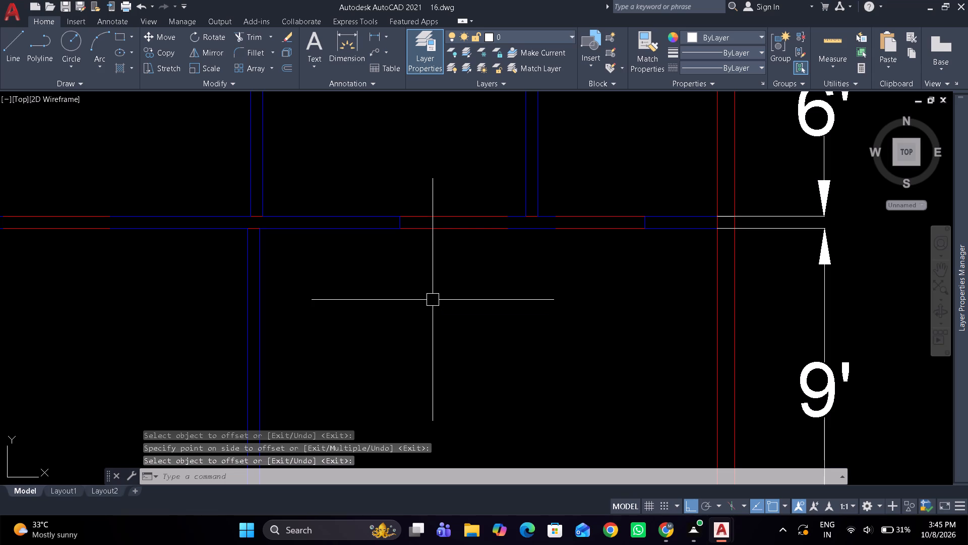
Offset the red line along the bottom of the horizontal partition 15'1" south.
key("space")
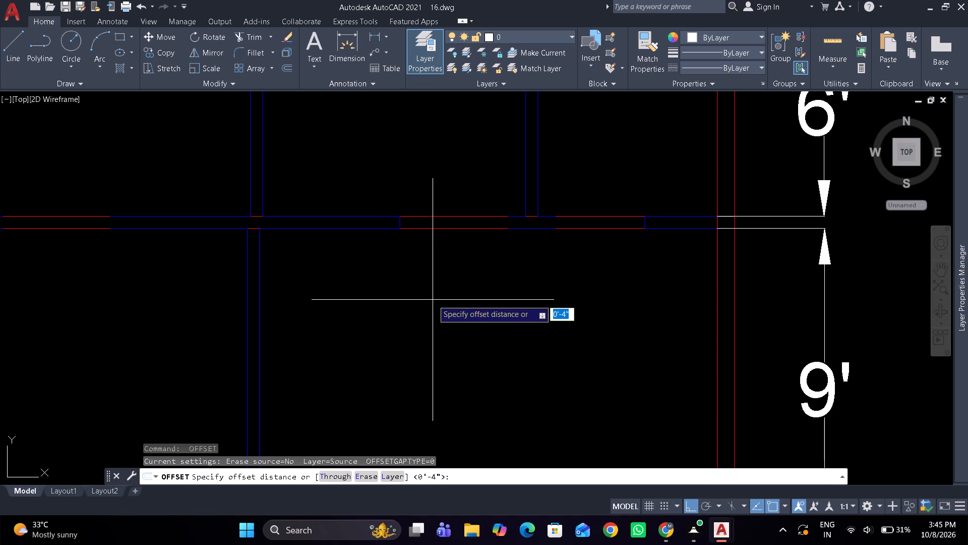
type("15")
key("apostrophe")
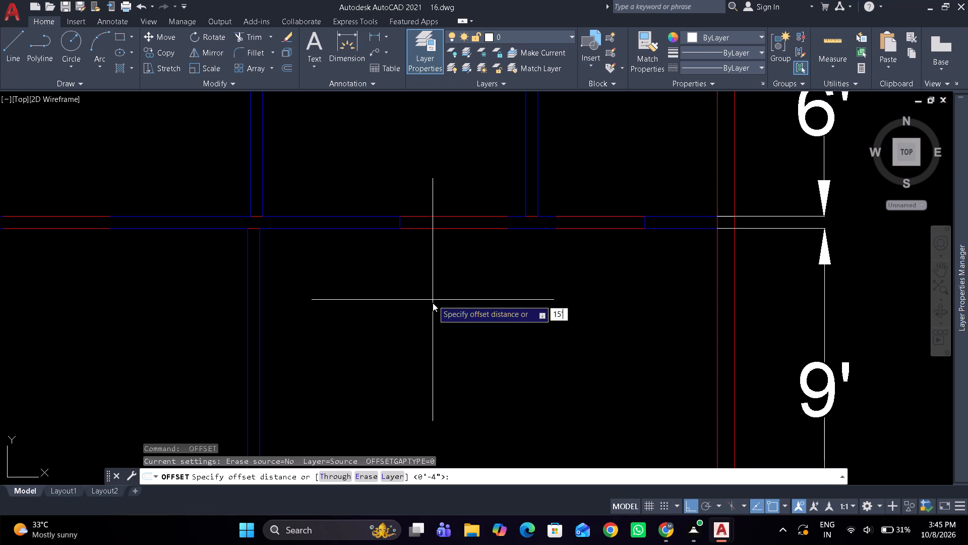
key("1")
key("shift+quotedbl")
key("space")
left_click(438, 232)
scroll(425, 257, "down", 4)
scroll(423, 321, "up", 1)
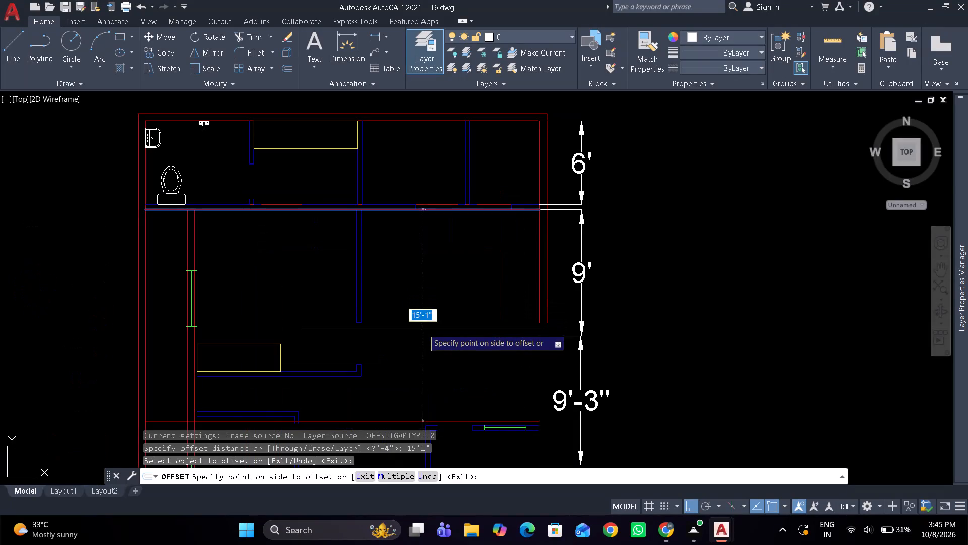
left_click(423, 340)
key("space")
Move the partitions, windows and walls south of the large rooms down so the yellow counter's partition top meets the newly offset red line.
middle_click_drag(425, 347, 457, 246)
scroll(418, 286, "up", 1)
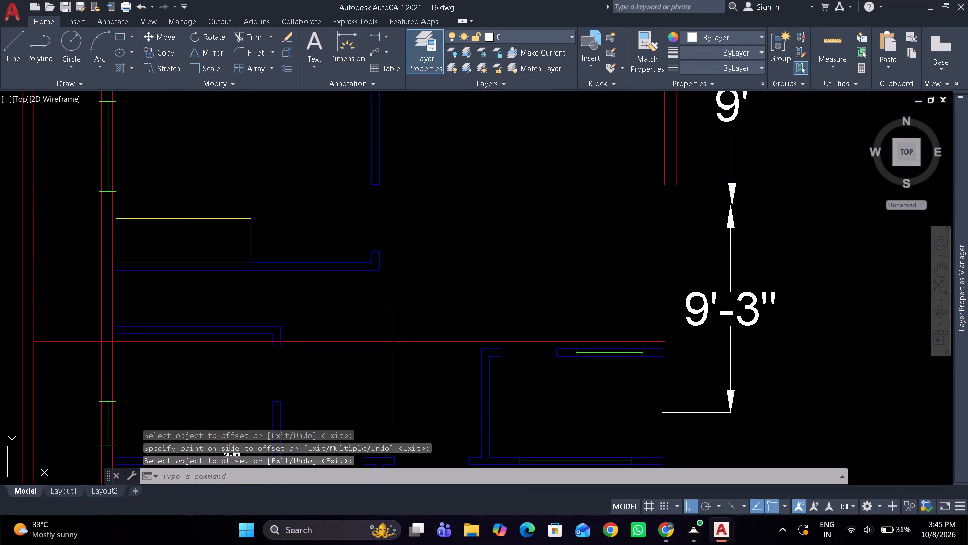
middle_click_drag(394, 306, 464, 239)
left_click(149, 143)
scroll(149, 143, "down", 2)
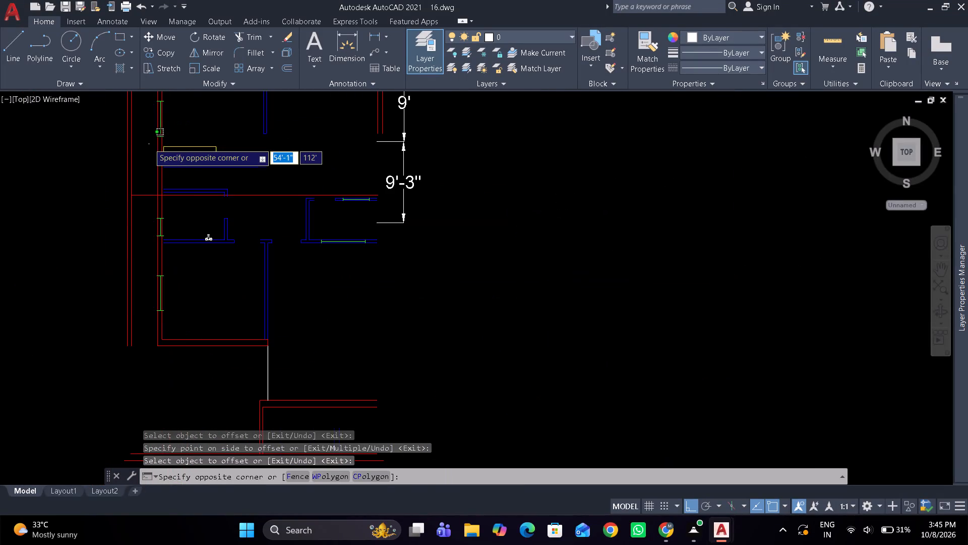
middle_click_drag(285, 367, 301, 292)
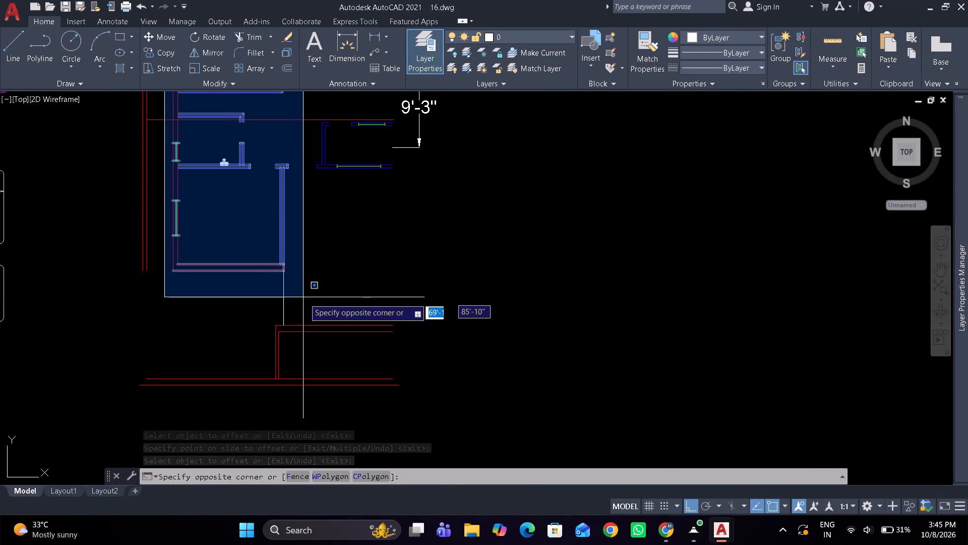
scroll(306, 303, "down", 1)
left_click(400, 404)
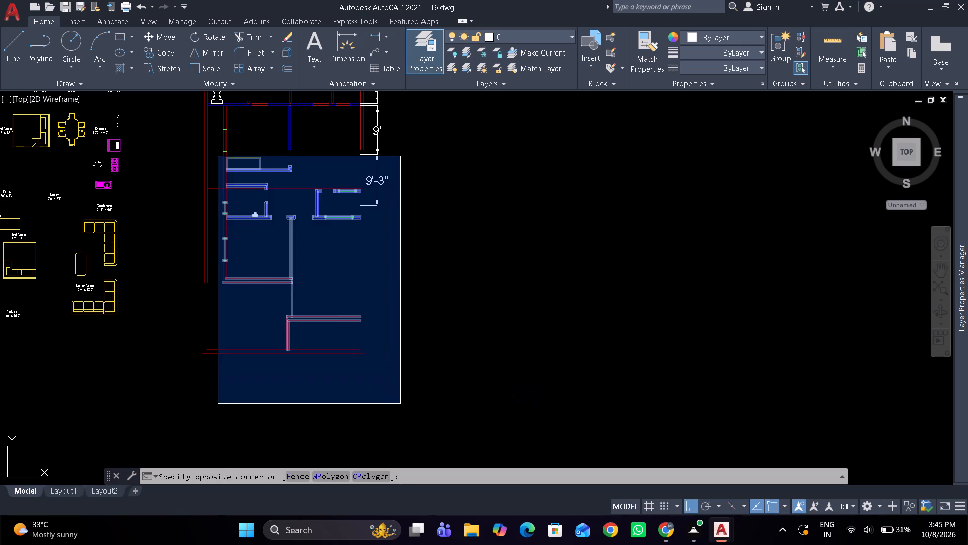
scroll(374, 358, "up", 2)
scroll(323, 319, "down", 1)
middle_click_drag(325, 324, 362, 426)
scroll(177, 152, "up", 3)
middle_click_drag(182, 167, 243, 321)
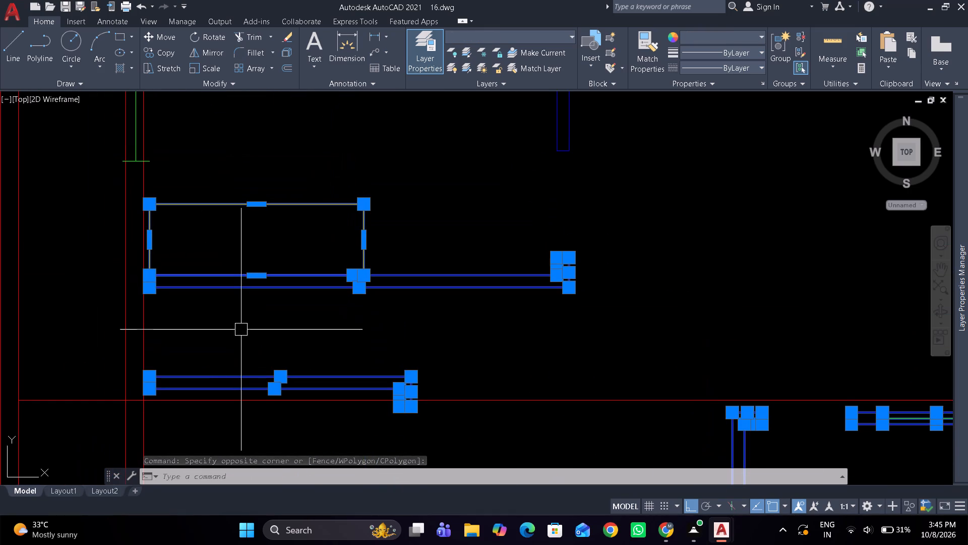
key("m")
key("space")
scroll(179, 272, "up", 1)
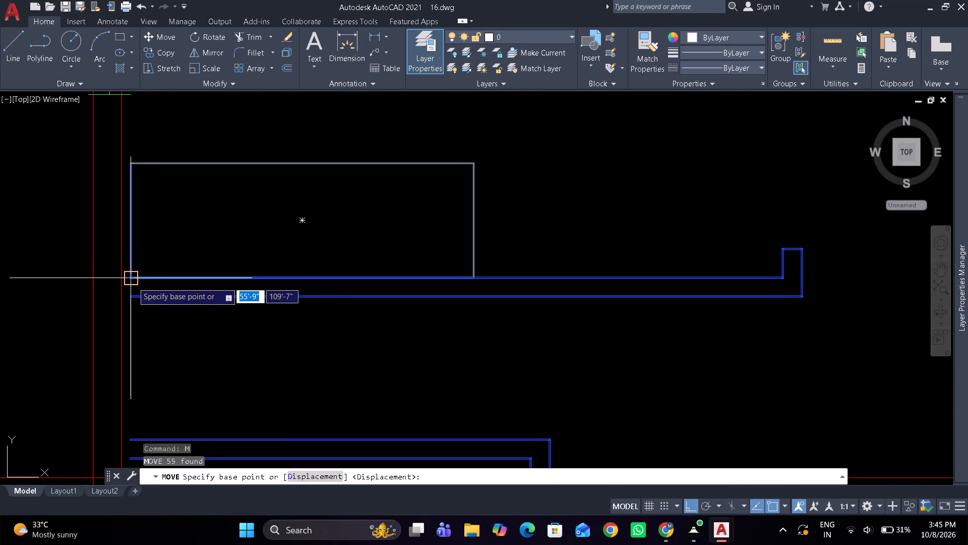
left_click(133, 282)
middle_click_drag(130, 331, 150, 177)
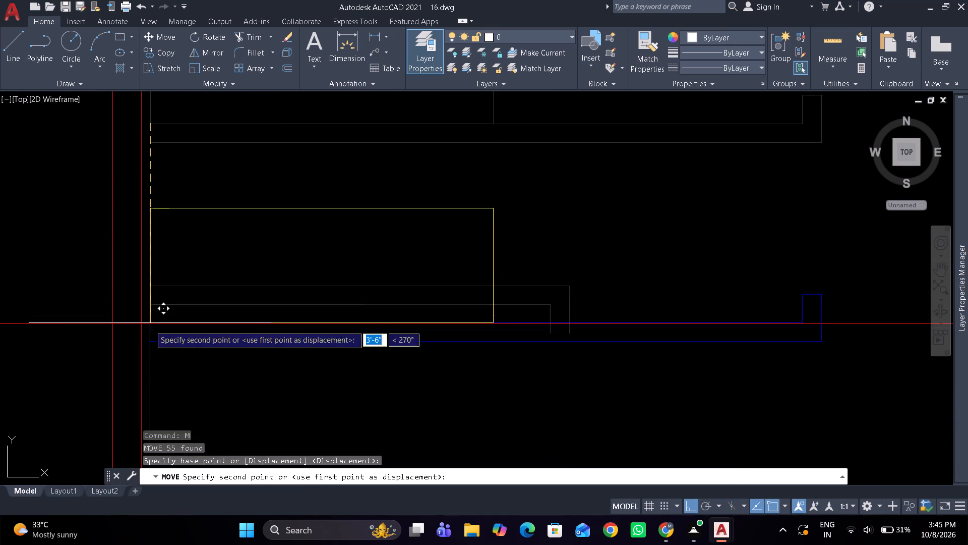
left_click(142, 324)
Offset the red line along the top of the partition below the yellow counter 4" south.
scroll(236, 219, "down", 1)
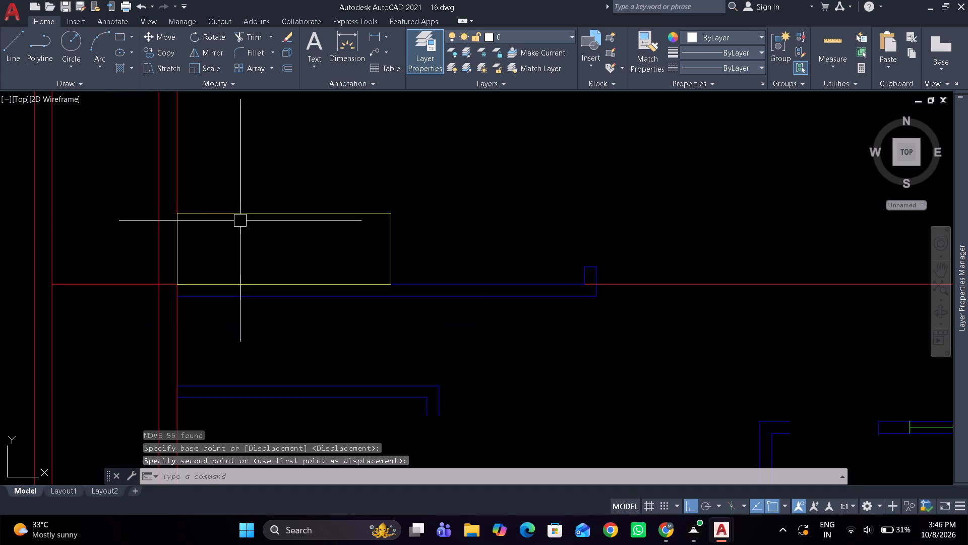
scroll(240, 221, "down", 2)
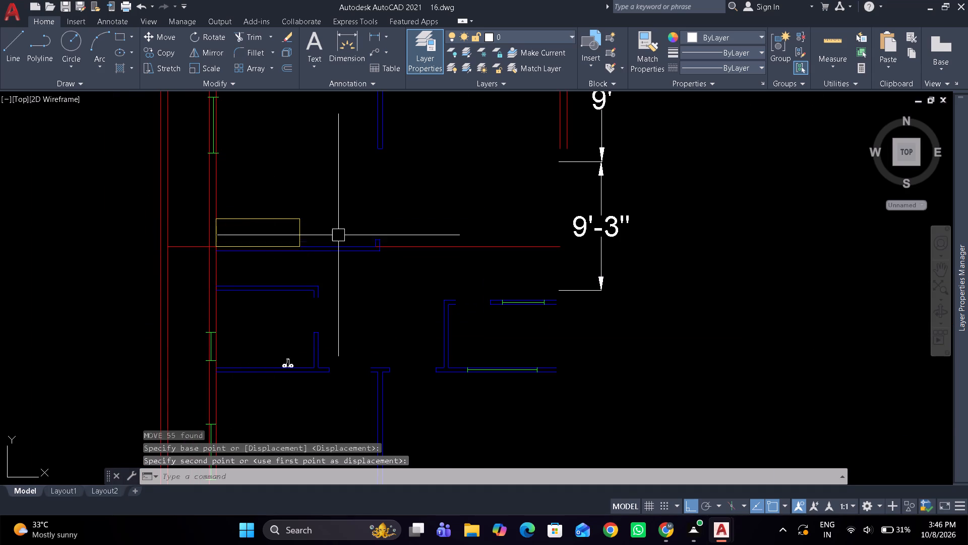
scroll(344, 228, "up", 1)
scroll(466, 227, "up", 2)
middle_click_drag(466, 227, 446, 168)
scroll(446, 169, "down", 2)
middle_click_drag(446, 186, 440, 269)
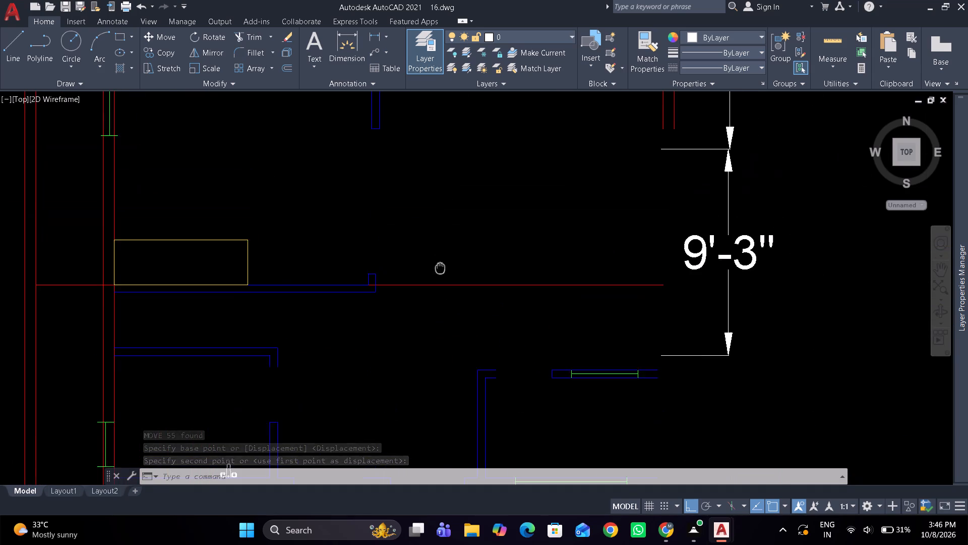
middle_click_drag(440, 269, 440, 270)
scroll(440, 270, "down", 2)
scroll(448, 221, "up", 1)
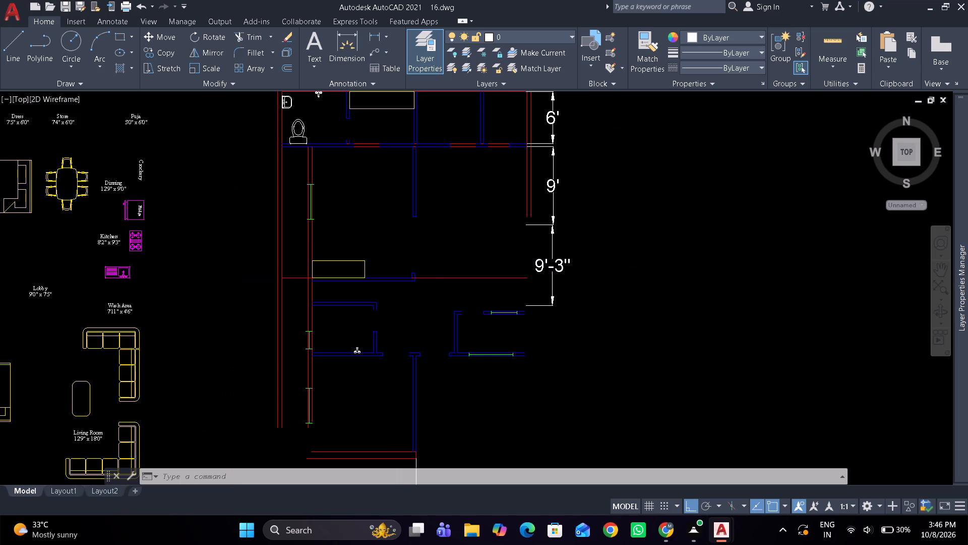
key("o")
key("space")
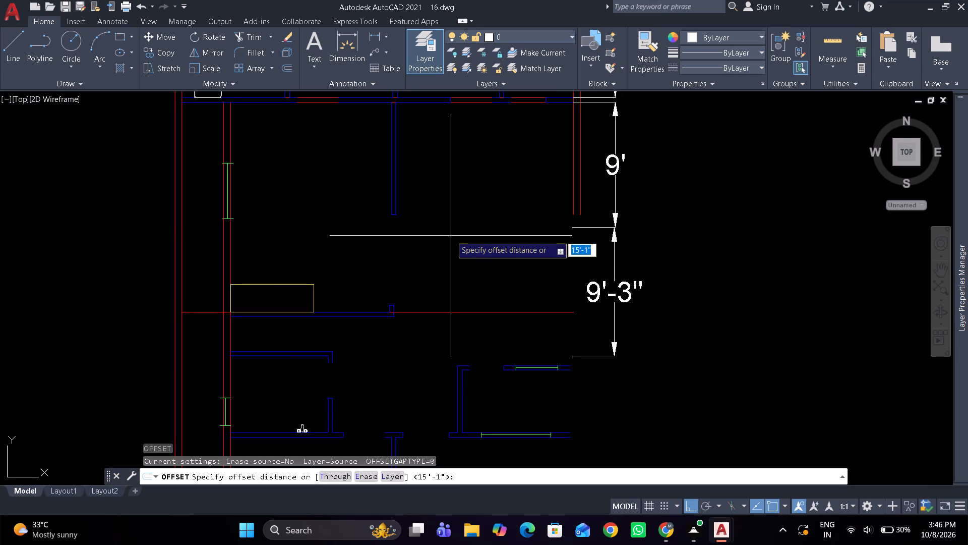
key("4")
key("shift+quotedbl")
key("space")
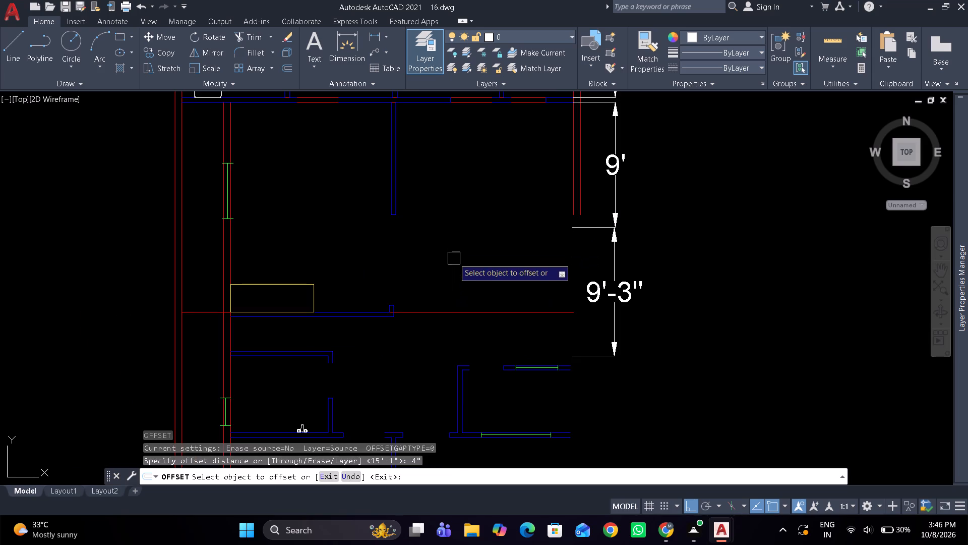
scroll(436, 292, "up", 2)
left_click_drag(399, 334, 399, 340)
left_click(390, 376)
key("space")
Offset the red line along the bottom of the counter's partition 2'6" south, across the passage.
key("space")
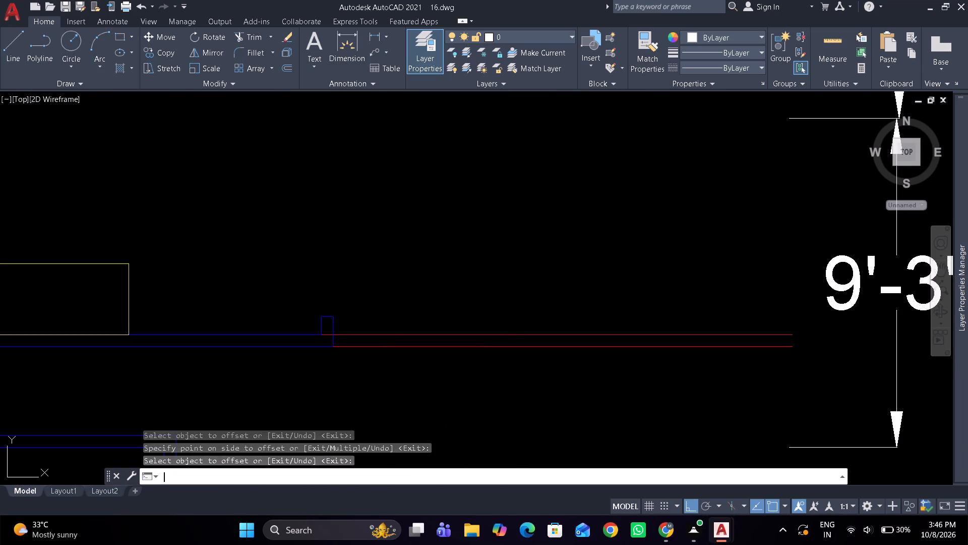
type("2'")
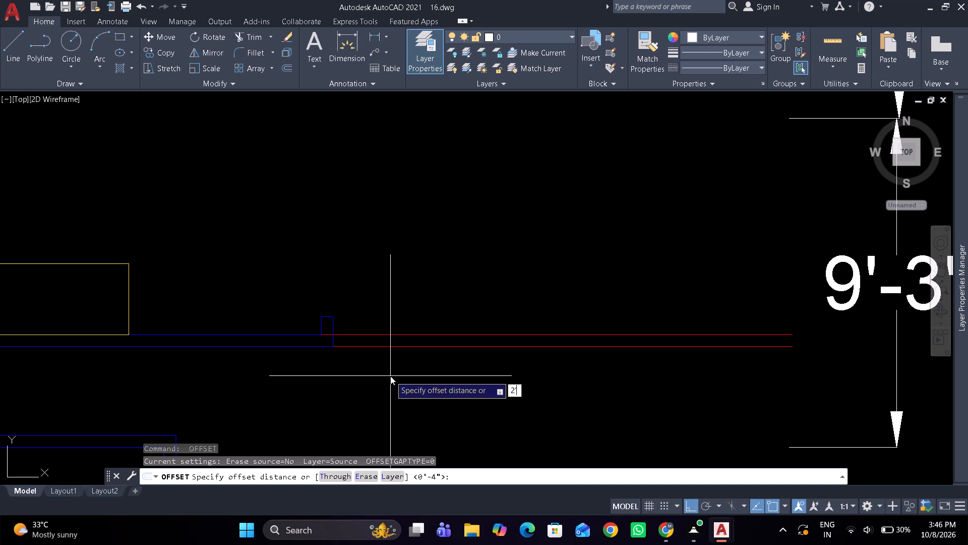
type("6\"")
key("Return")
left_click_drag(398, 349, 398, 356)
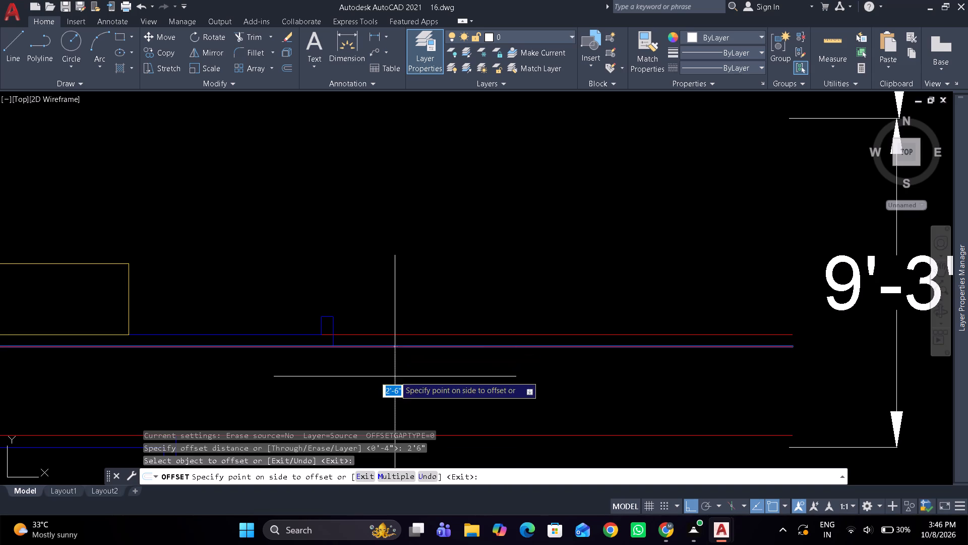
middle_click_drag(392, 383, 396, 253)
left_click(396, 298)
key("space")
Offset the red line on the passage's south side 4" south to form the partition thickness.
key("space")
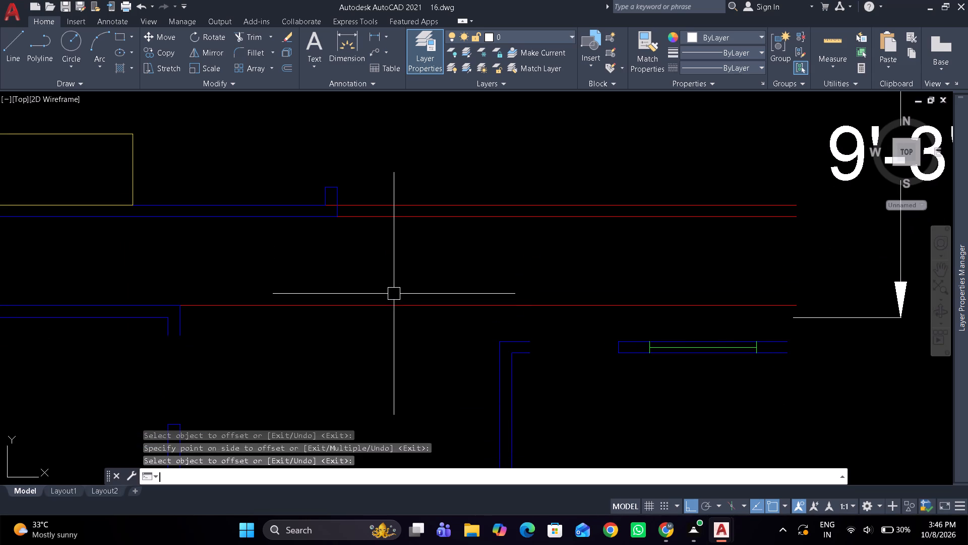
type("4\"")
key("Return")
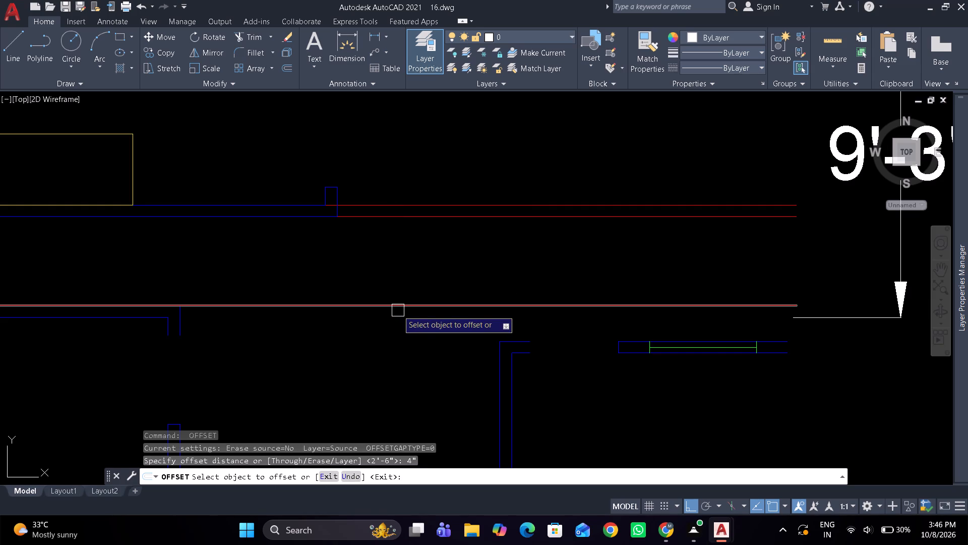
left_click(398, 310)
left_click(391, 366)
key("space")
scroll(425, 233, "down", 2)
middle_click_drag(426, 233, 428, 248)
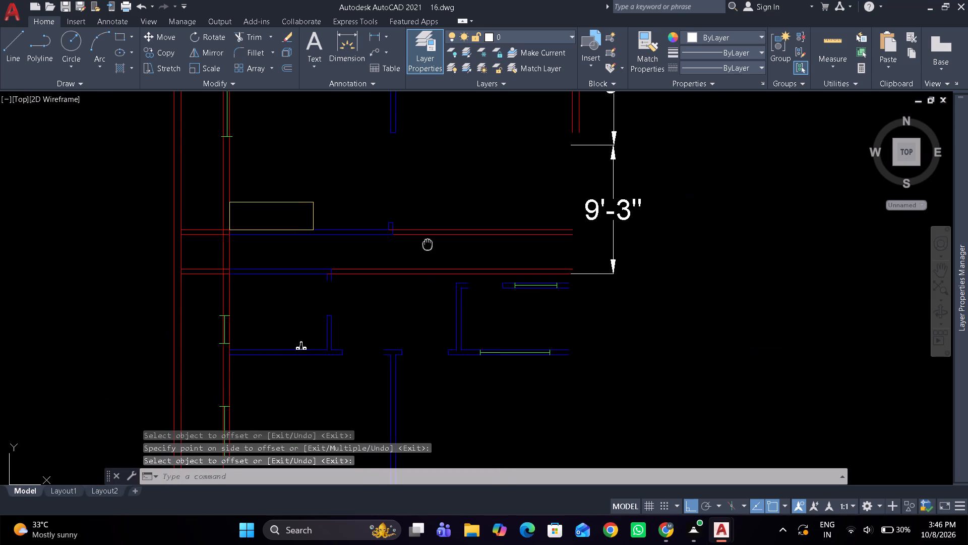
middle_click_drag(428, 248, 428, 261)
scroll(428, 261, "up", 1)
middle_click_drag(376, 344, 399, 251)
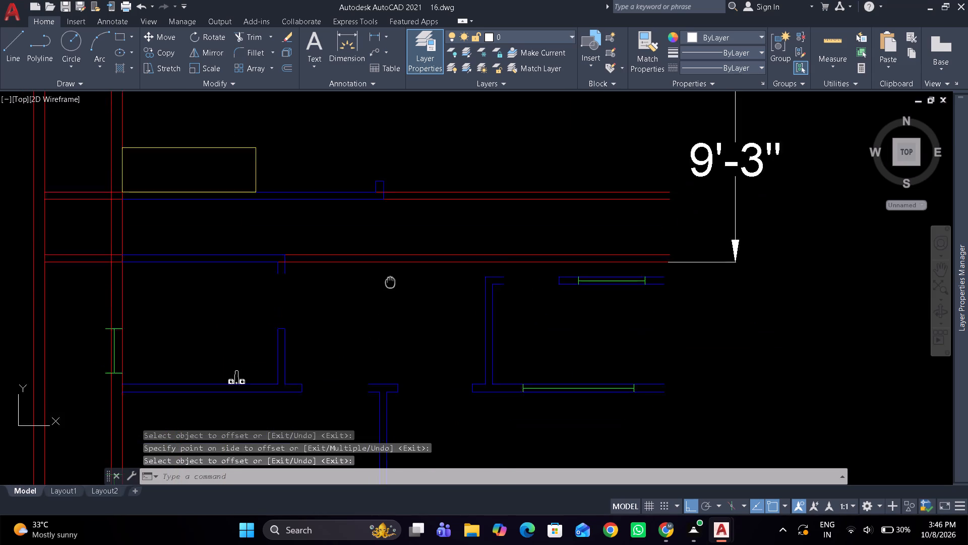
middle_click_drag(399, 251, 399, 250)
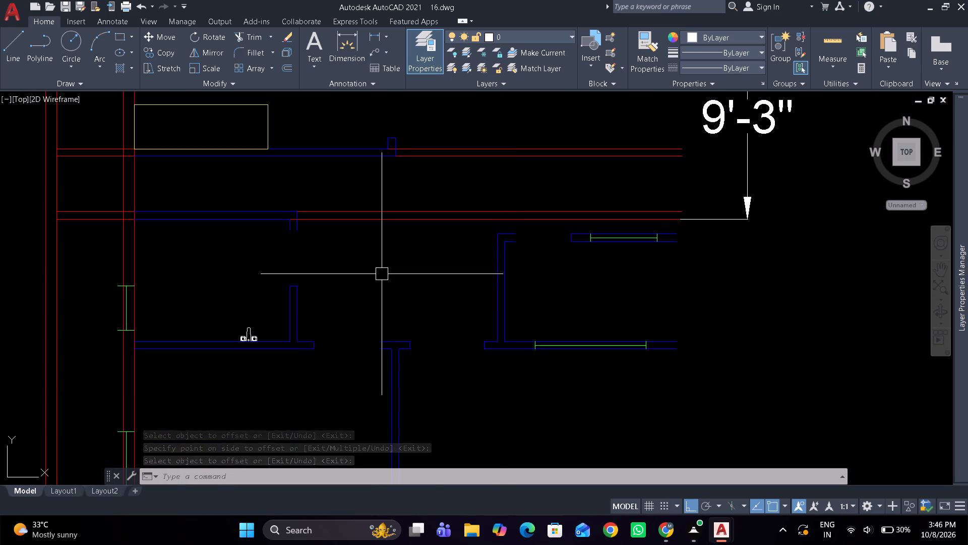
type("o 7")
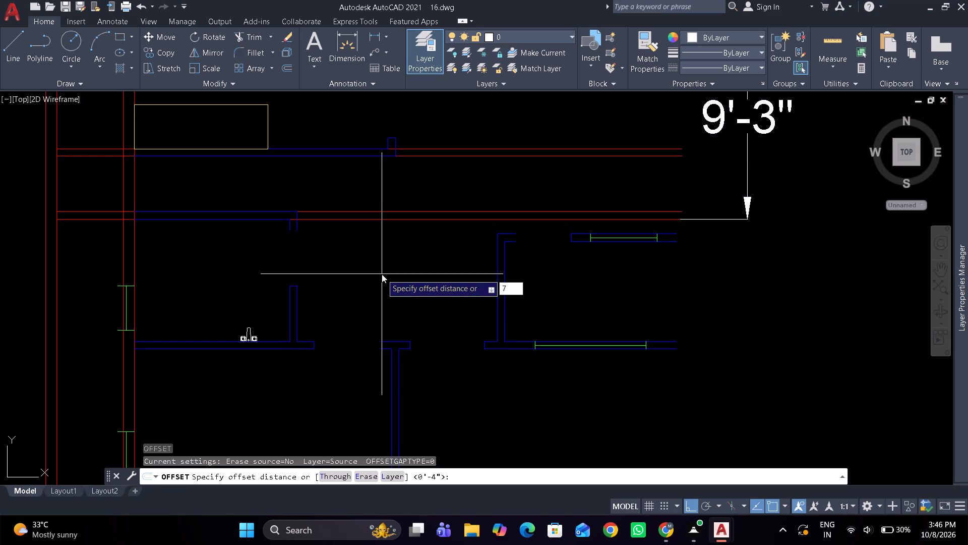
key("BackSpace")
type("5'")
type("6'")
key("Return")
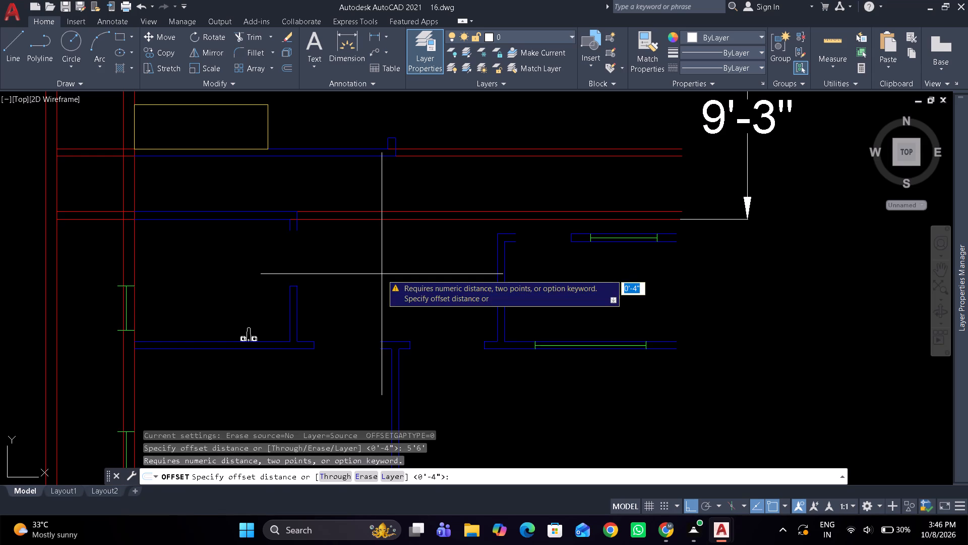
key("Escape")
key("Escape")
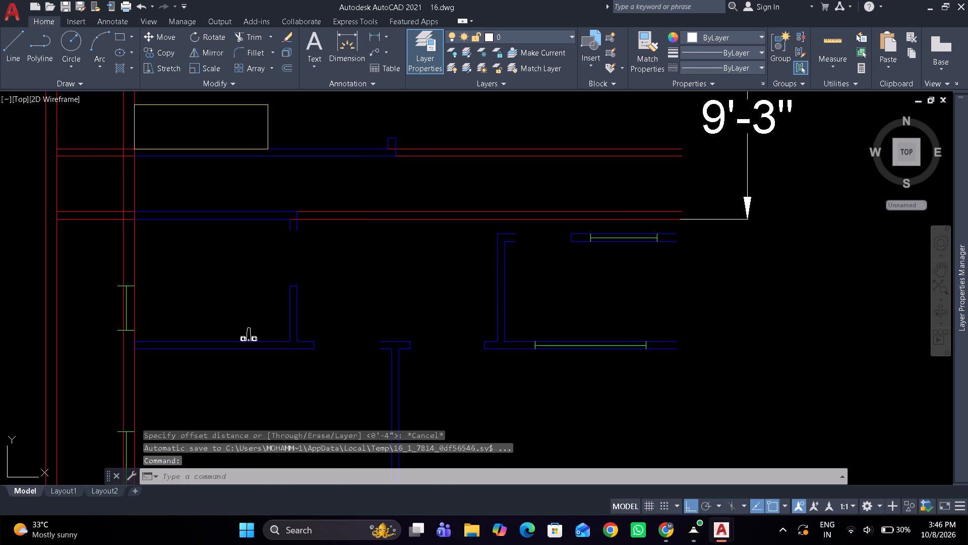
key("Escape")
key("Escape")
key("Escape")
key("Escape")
Offset the lower red line of the passage's south partition 5'6" south, across the small bath room.
type("o 5'6")
key("shift+quotedbl")
key("Return")
left_click_drag(378, 223, 371, 234)
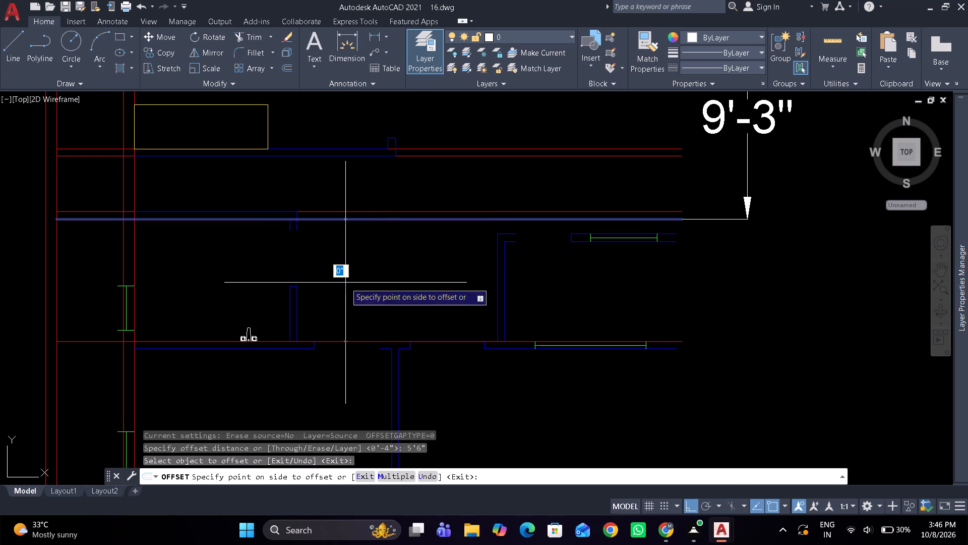
left_click(325, 312)
key("space")
Offset the red line along the top of the partition south of the bath 4" south.
key("space")
type("4\"")
key("Return")
left_click_drag(356, 340, 348, 353)
left_click(322, 393)
key("space")
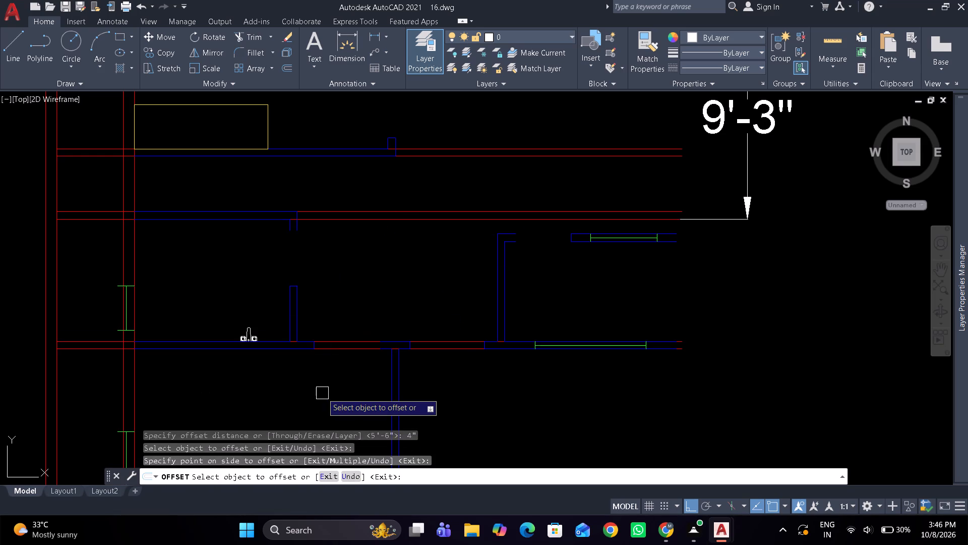
Offset the lower red line of the partition south of the bath 11' south, across the southern room.
middle_click_drag(325, 362, 315, 259)
scroll(319, 272, "down", 1)
middle_click_drag(323, 317, 322, 292)
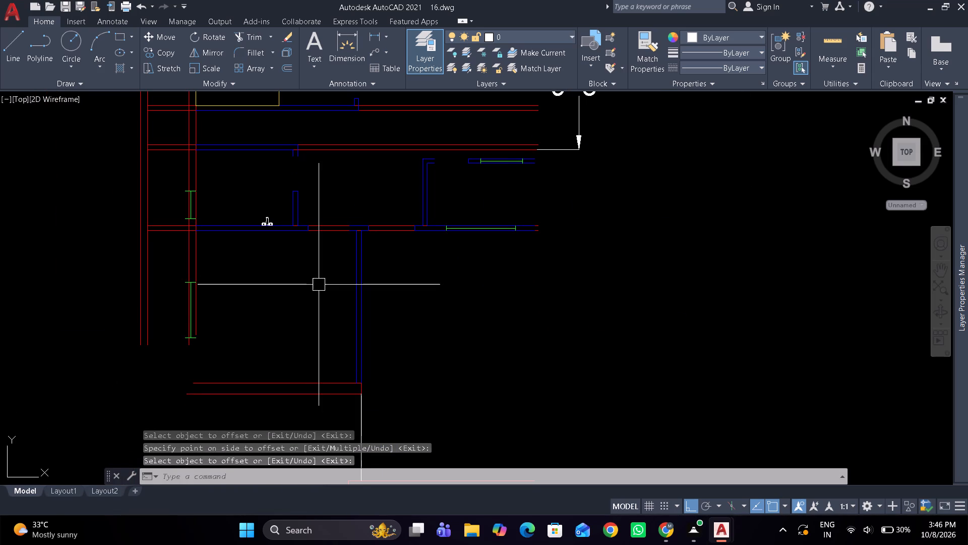
type("o 11")
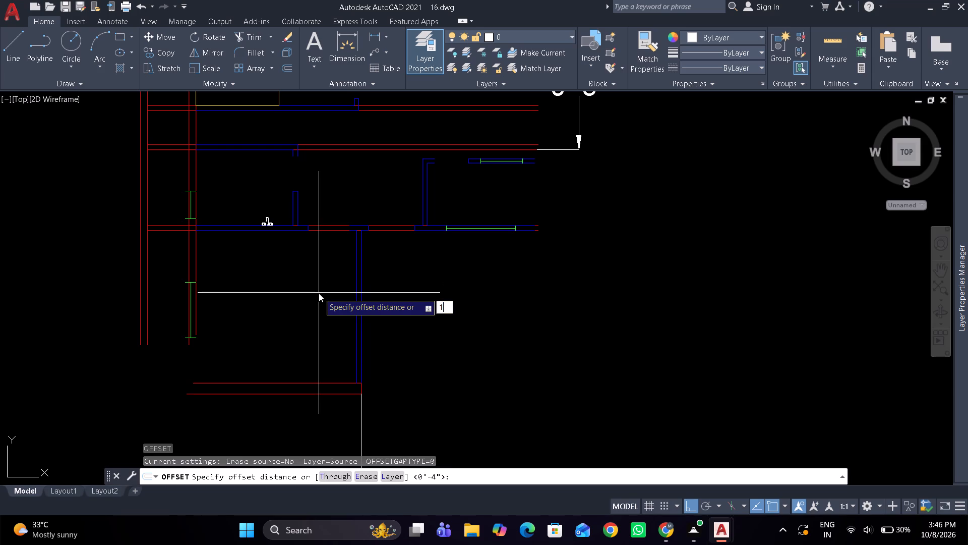
key("apostrophe")
key("Return")
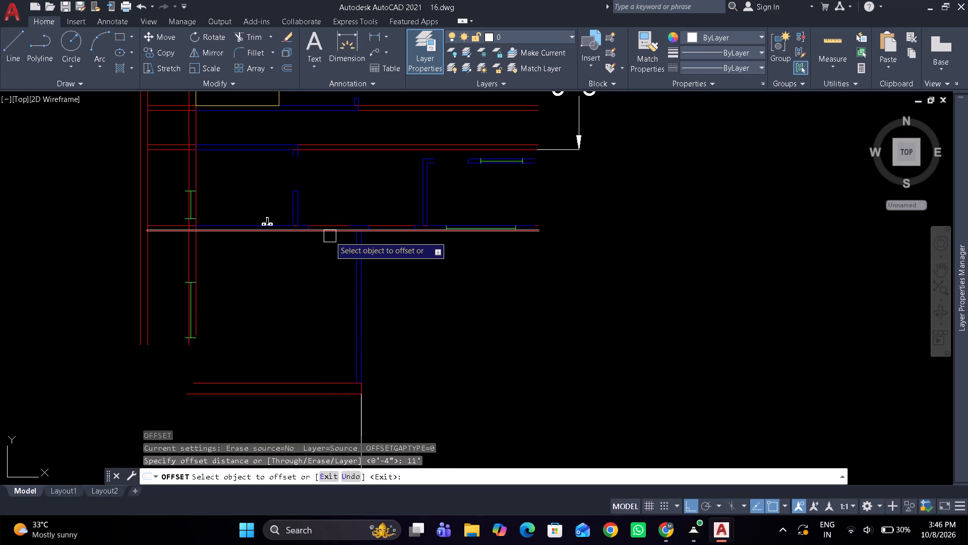
left_click(330, 236)
left_click(321, 308)
key("space")
Erase the old red outer face line of the southern room's south wall.
middle_click_drag(277, 397, 277, 321)
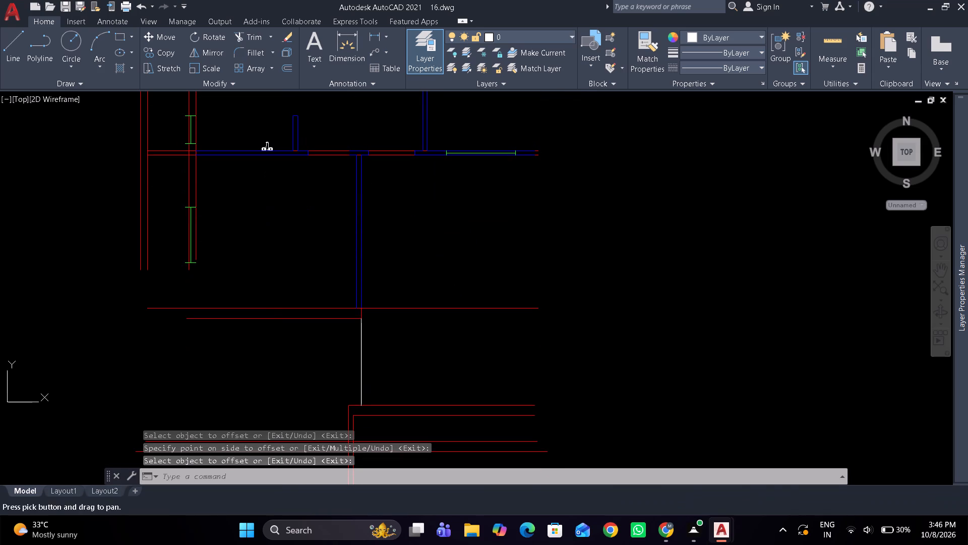
scroll(273, 342, "up", 1)
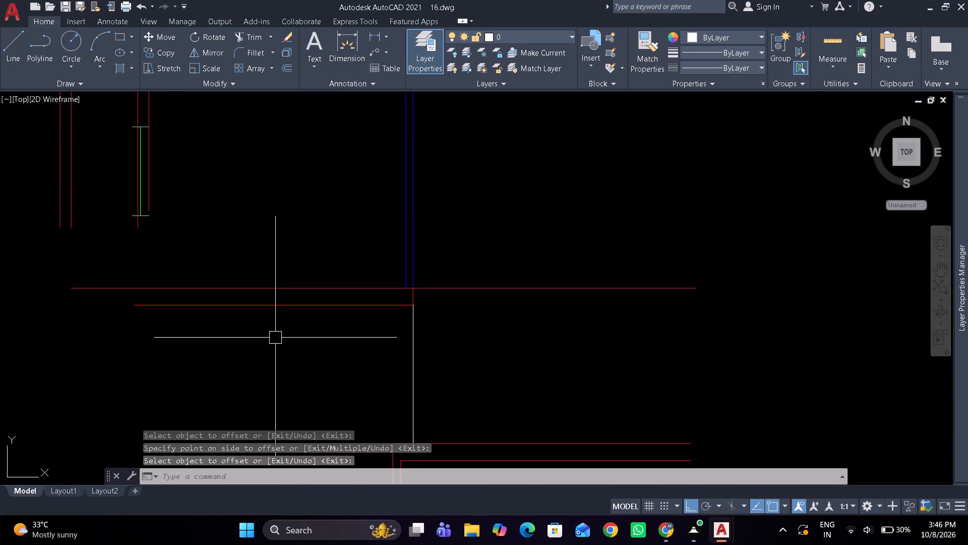
scroll(275, 338, "up", 1)
left_click(300, 287)
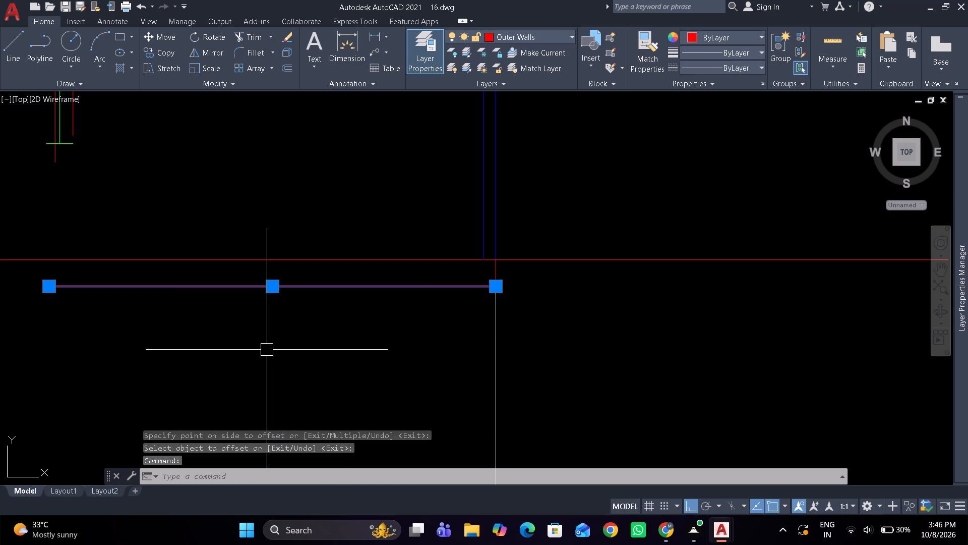
type("e")
key("space")
Offset the shorter red line of the southern room's south wall 6" south to form its outer face.
type("o")
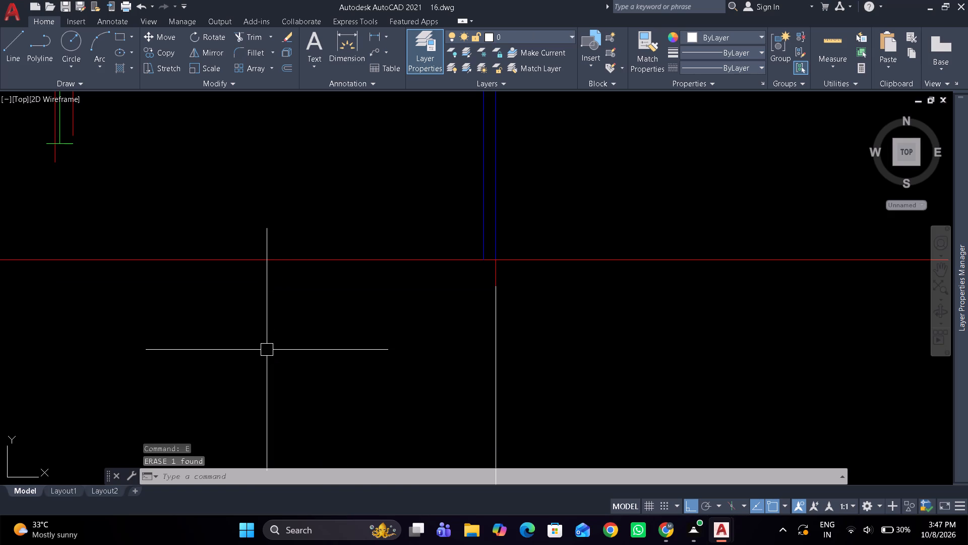
key("space")
type("6\"")
key("Return")
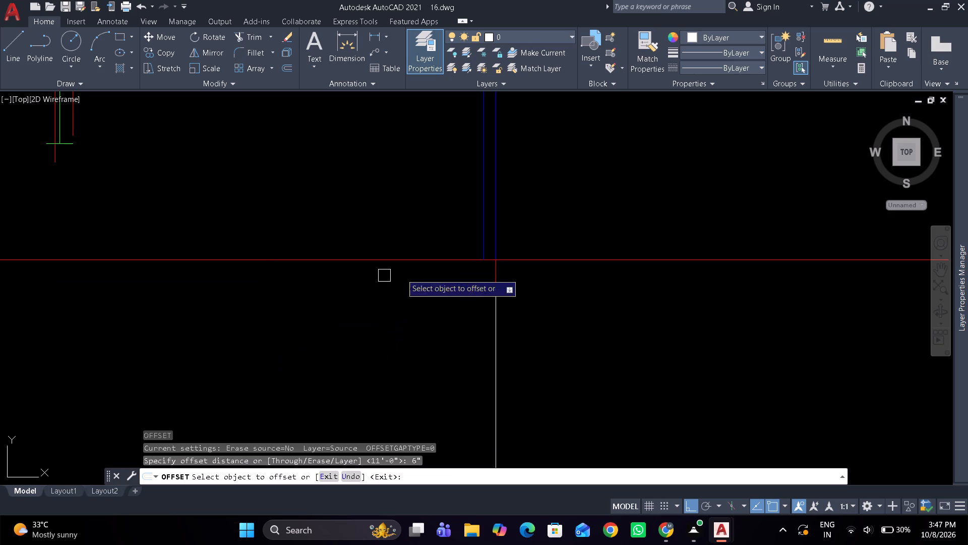
left_click(375, 264)
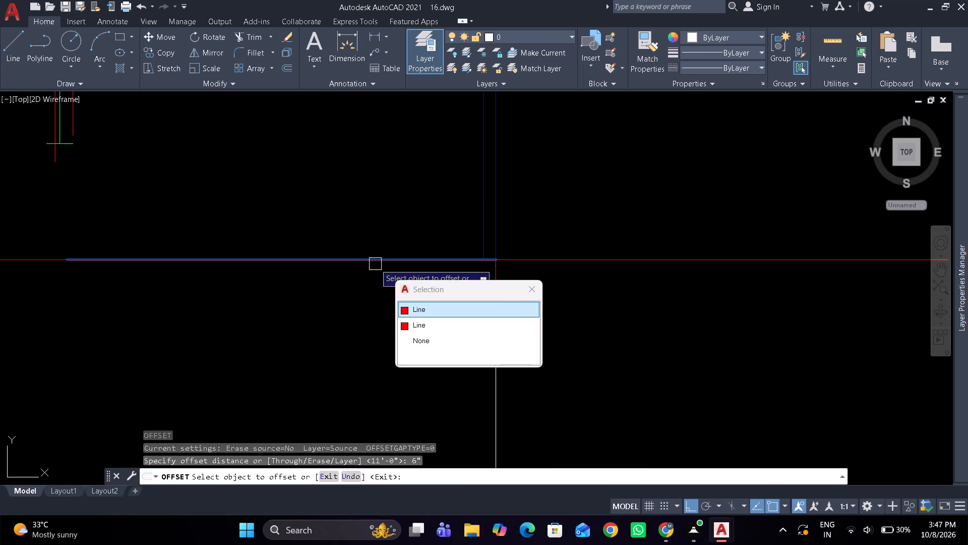
left_click(438, 308)
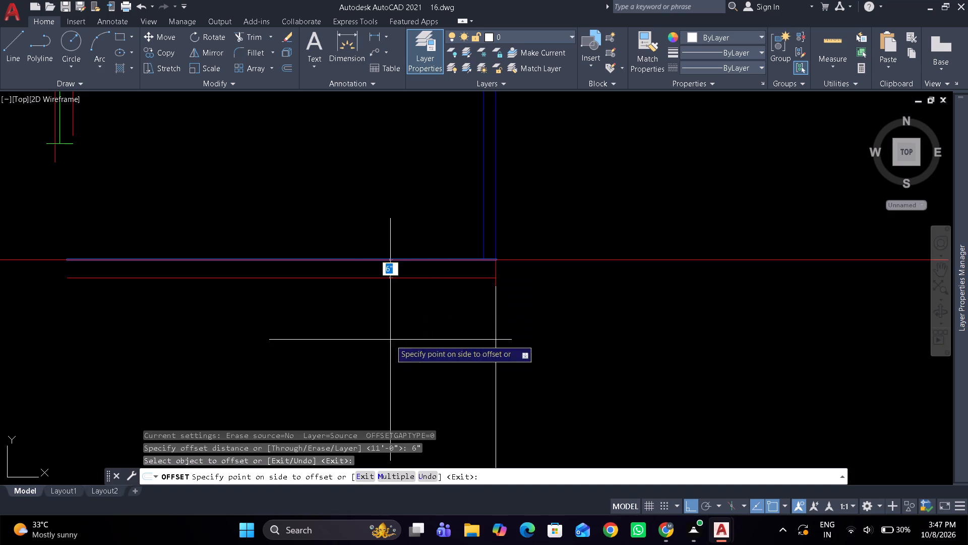
left_click(354, 365)
key("space")
Shorten the short vertical red line at the wall's east end to meet the new outer face line.
scroll(507, 278, "up", 2)
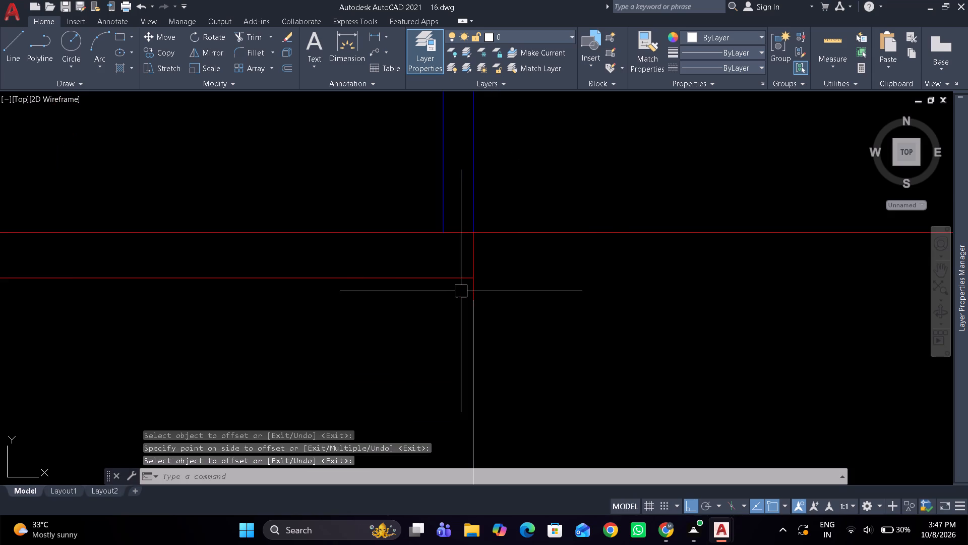
left_click(469, 289)
left_click_drag(474, 299, 474, 293)
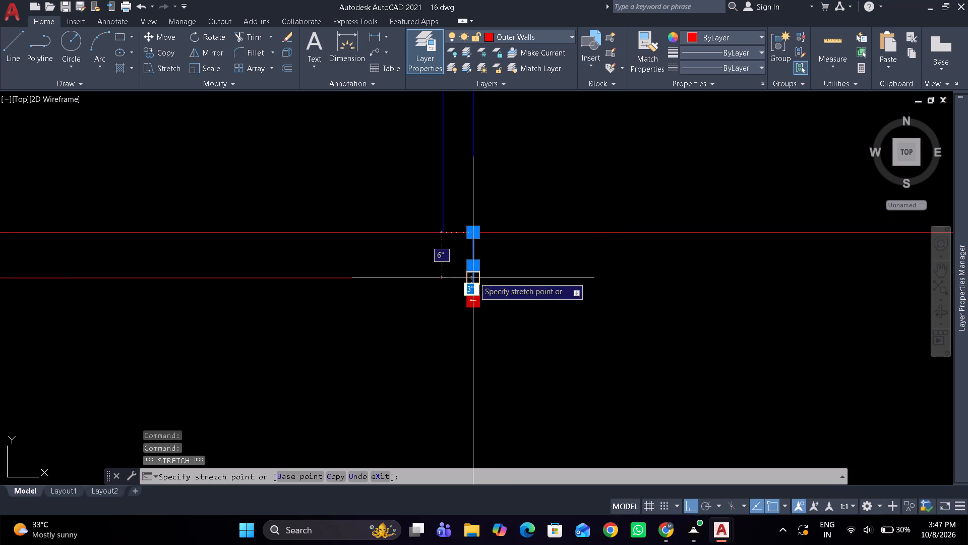
left_click(474, 277)
key("Escape")
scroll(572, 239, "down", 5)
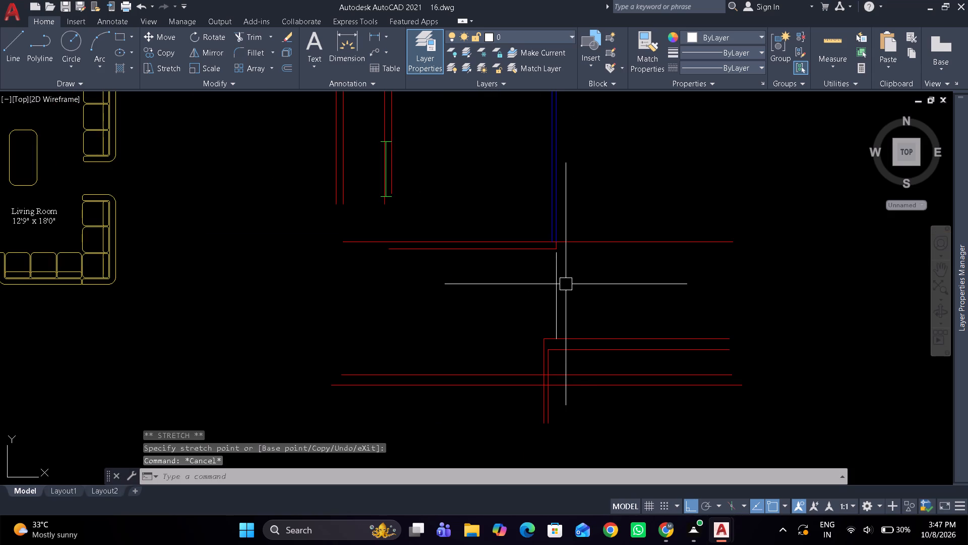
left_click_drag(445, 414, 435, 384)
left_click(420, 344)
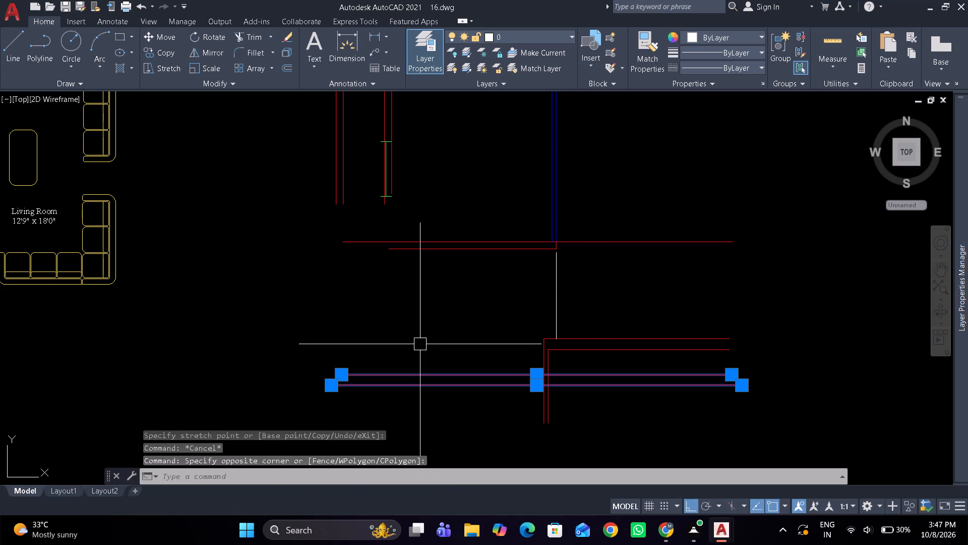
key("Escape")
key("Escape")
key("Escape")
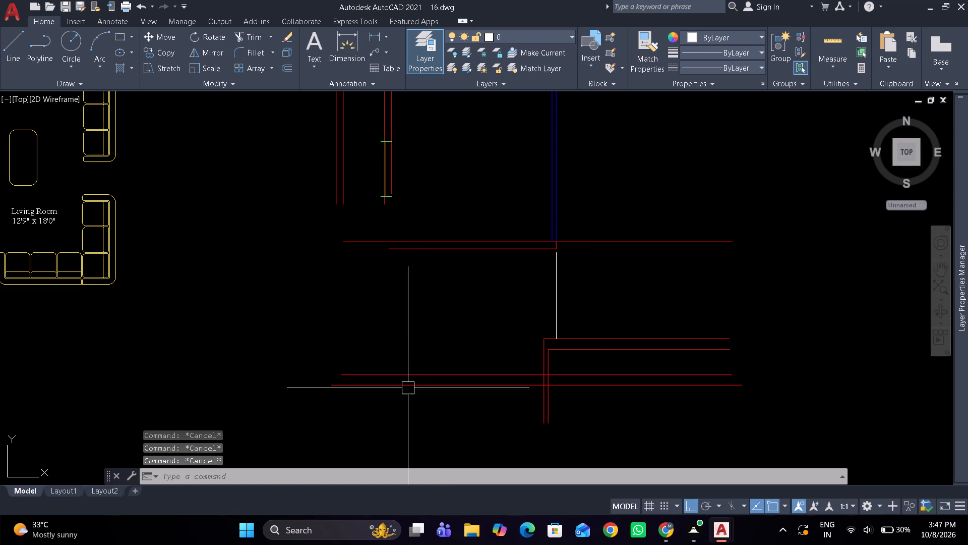
Erase the leftover red wall lines and the white vertical line south of the southern room's new south wall.
left_click_drag(412, 408, 385, 321)
left_click(382, 313)
left_click_drag(496, 321, 511, 340)
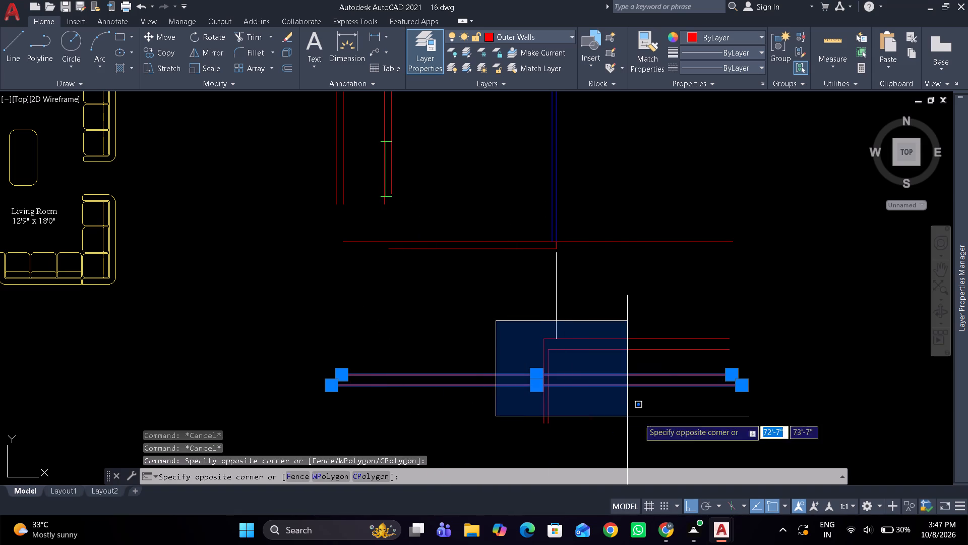
left_click(775, 444)
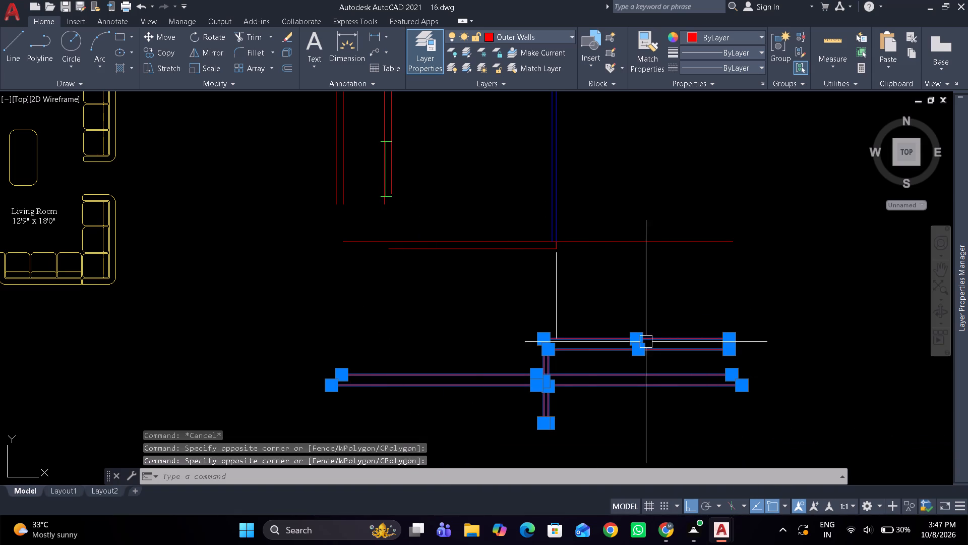
left_click_drag(588, 308, 528, 300)
left_click(496, 300)
type("e")
key("space")
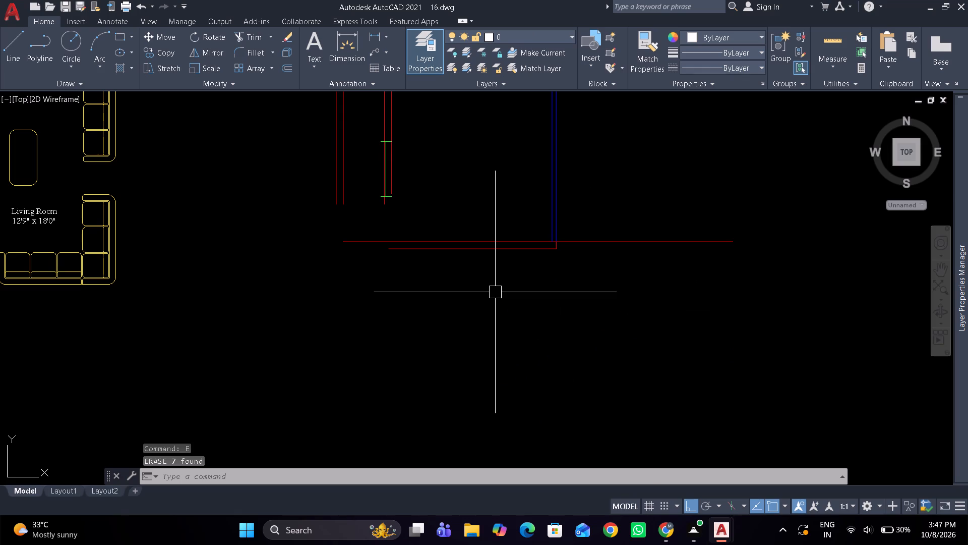
Offset the full-width red line of the southern room's south wall 6" south.
type("o")
key("space")
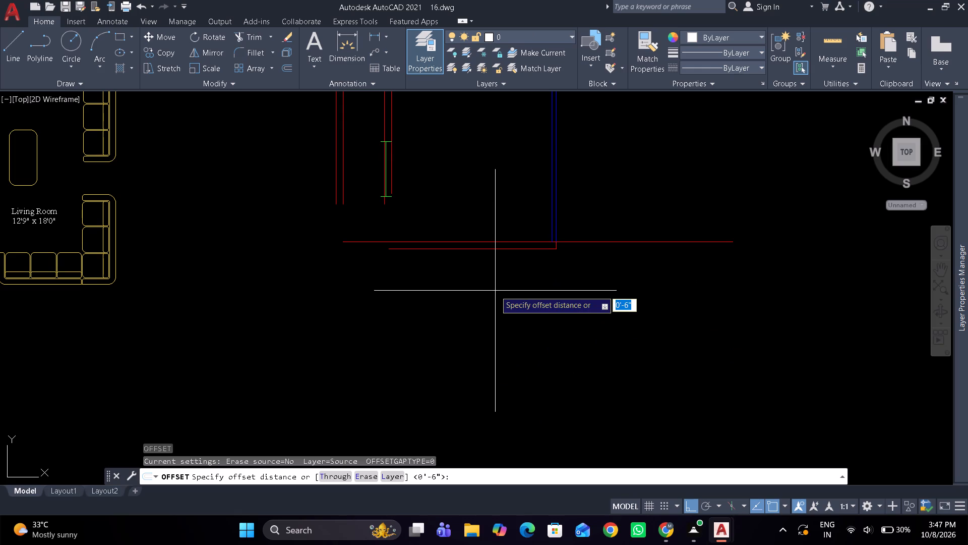
scroll(518, 268, "up", 3)
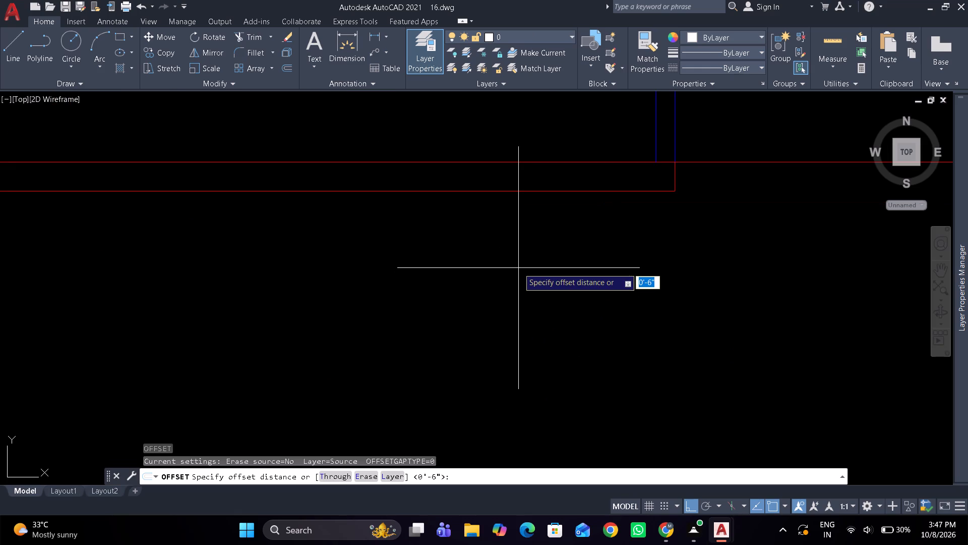
key("space")
left_click_drag(724, 161, 724, 168)
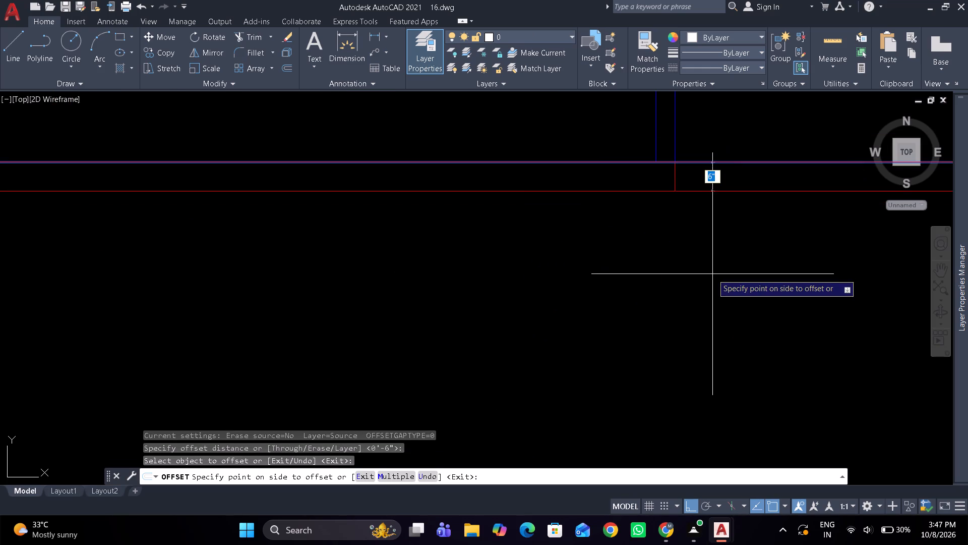
left_click(712, 274)
key("space")
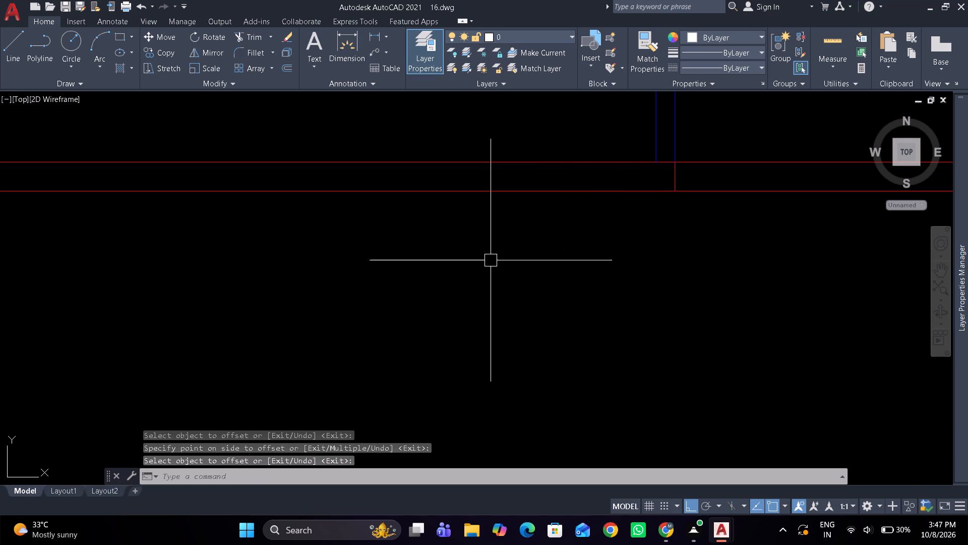
Offset the full-width outer line of the southern room's south wall 16' south, across the parking area.
key("space")
type("16'")
key("space")
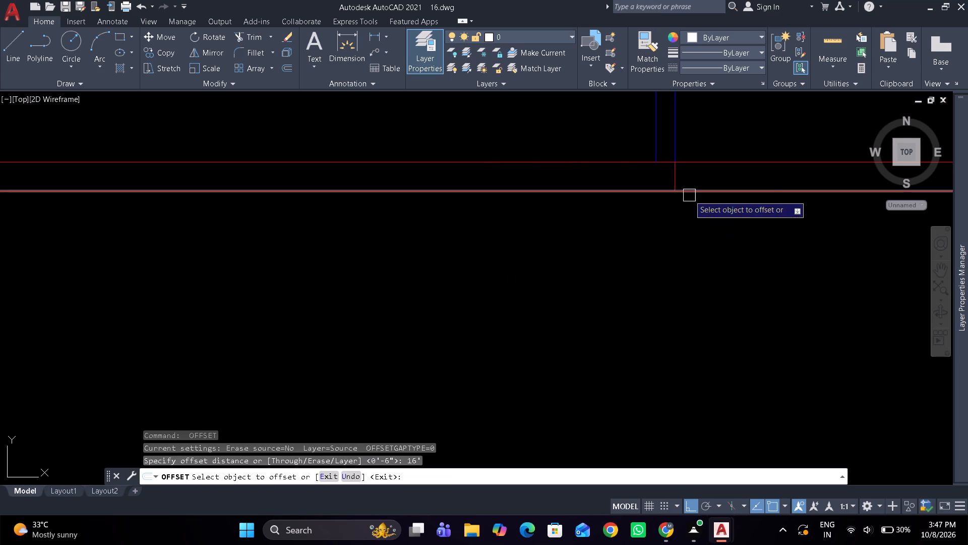
left_click(689, 195)
scroll(662, 231, "down", 5)
left_click(634, 276)
key("space")
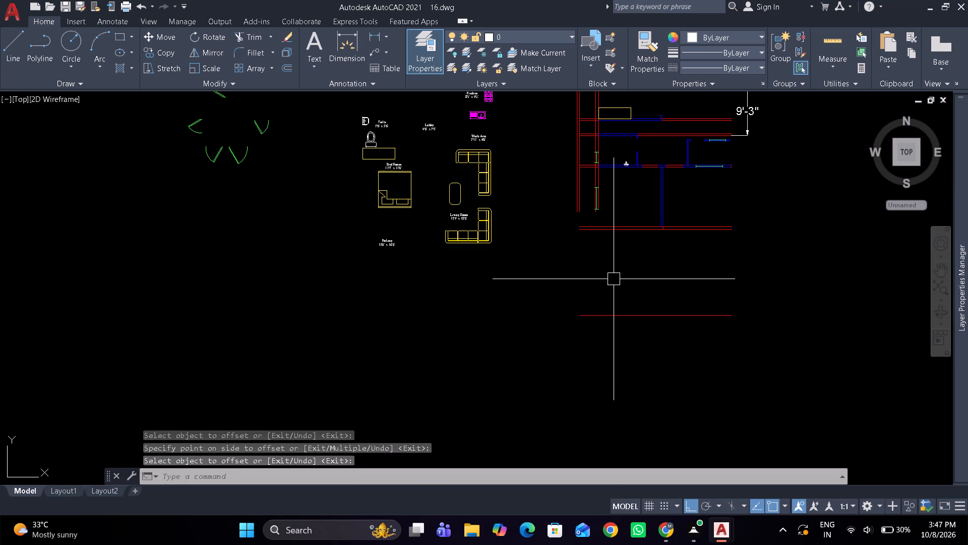
Offset the parking area's new south line 6" south to form the outer wall face.
key("space")
type("6\"")
key("Return")
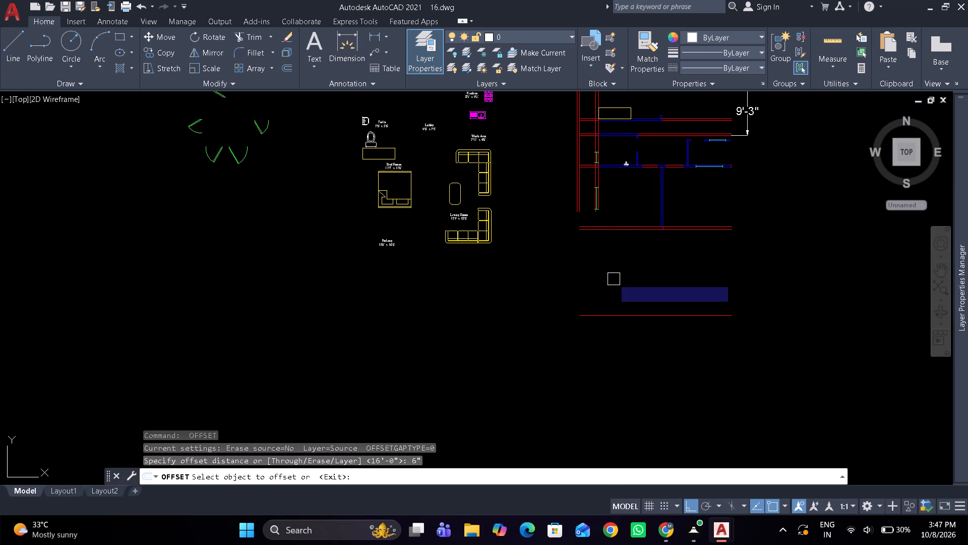
left_click_drag(612, 318, 602, 357)
left_click(591, 374)
key("space")
Fillet the inner and outer west wall lines with the parking area's south wall lines to close the southwest corner.
type("f m")
key("space")
scroll(601, 178, "up", 2)
left_click(553, 239)
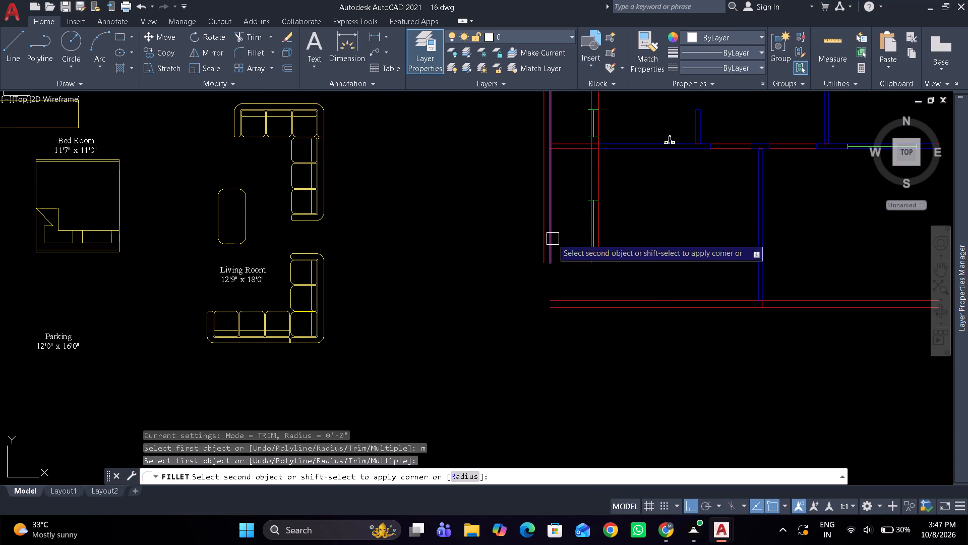
scroll(556, 245, "down", 2)
scroll(562, 343, "up", 2)
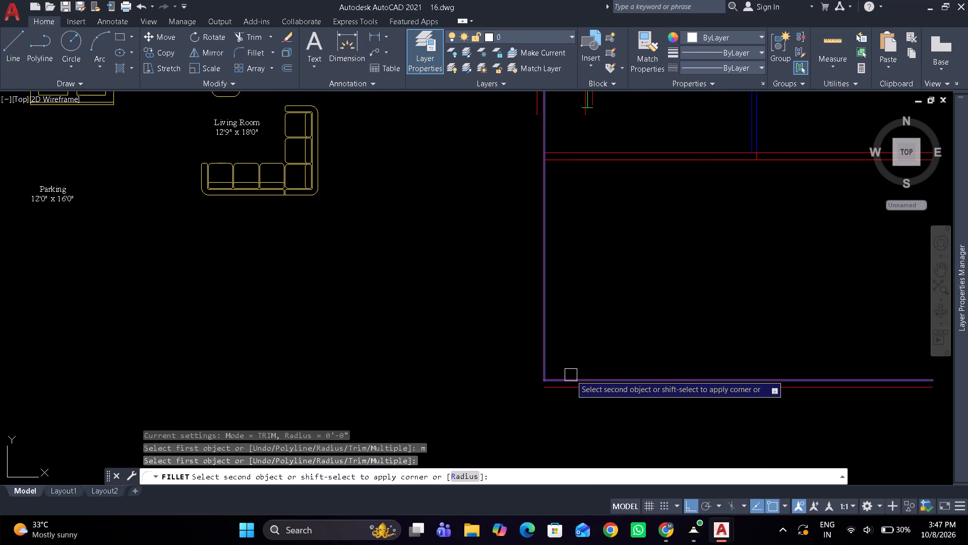
left_click(571, 375)
left_click_drag(557, 389, 550, 398)
scroll(491, 415, "down", 2)
scroll(502, 277, "up", 2)
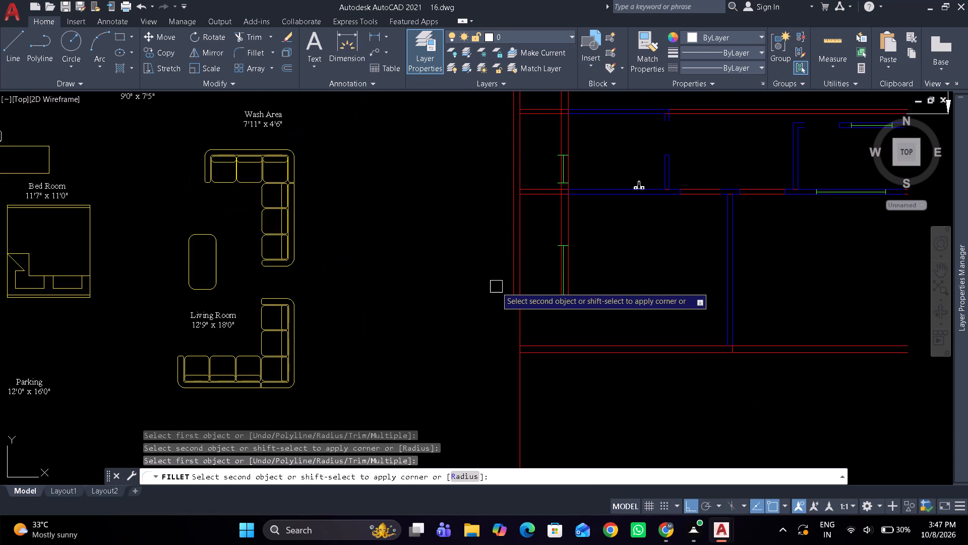
left_click_drag(509, 292, 503, 294)
Fillet the inner and outer east wall lines with the parking area's south wall lines to close the southeast corner.
scroll(459, 320, "down", 3)
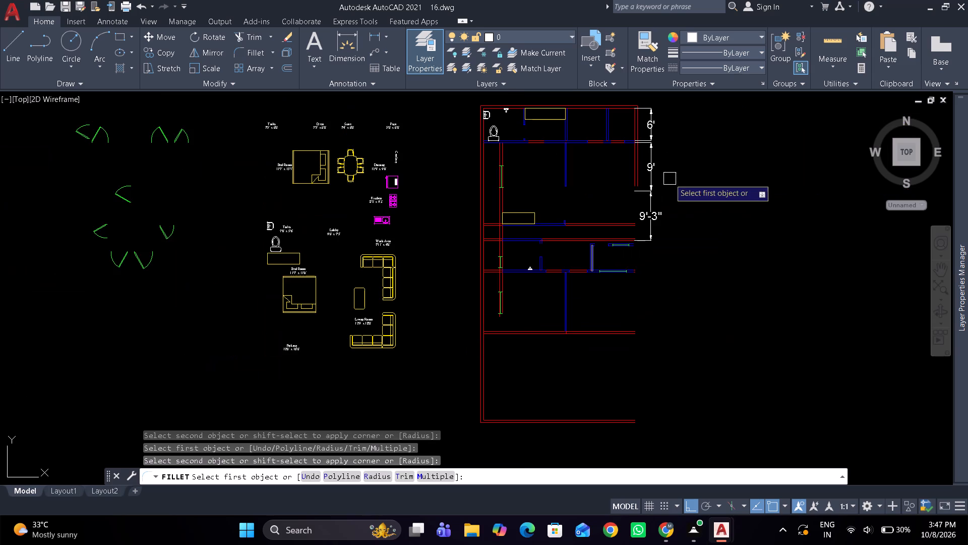
scroll(633, 179, "up", 3)
left_click(640, 174)
scroll(597, 198, "down", 3)
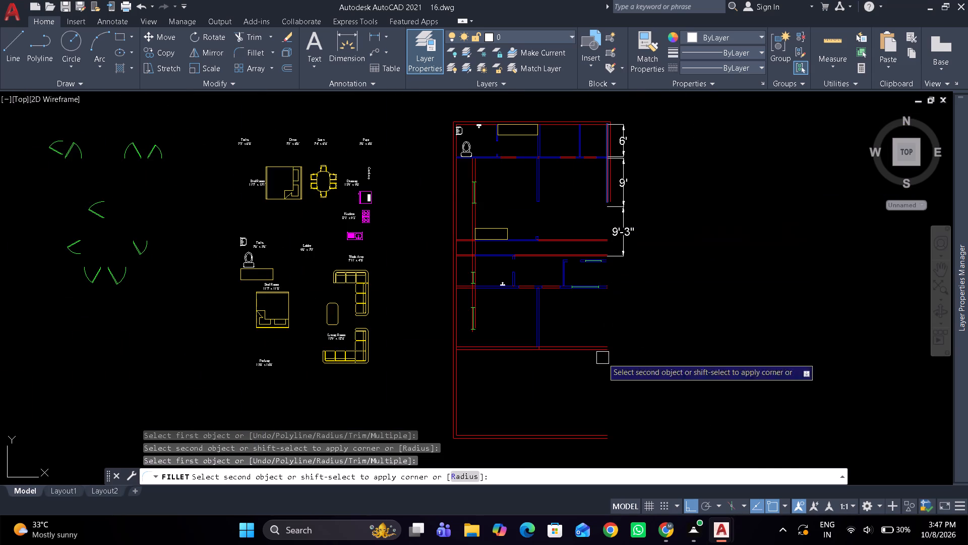
scroll(603, 426, "up", 2)
left_click(604, 447)
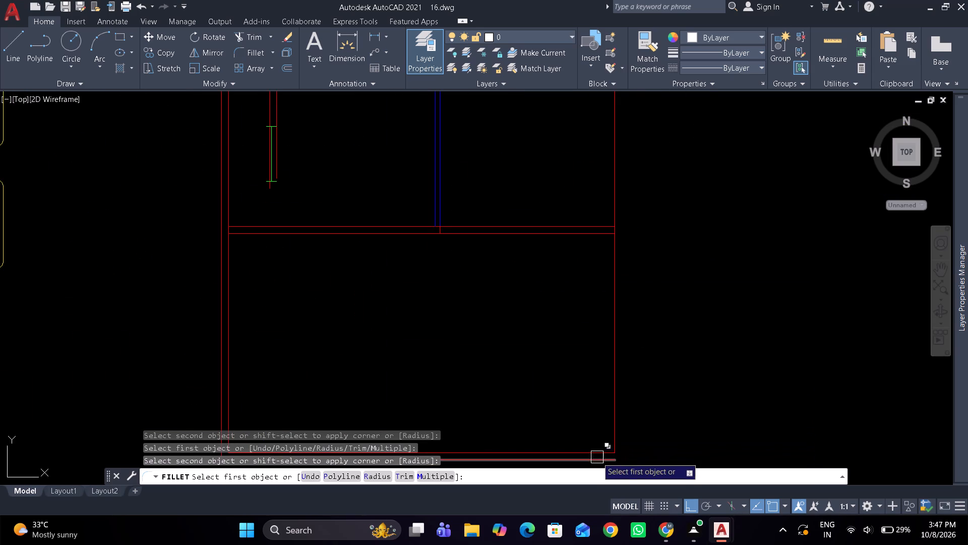
left_click(595, 464)
scroll(682, 341, "down", 2)
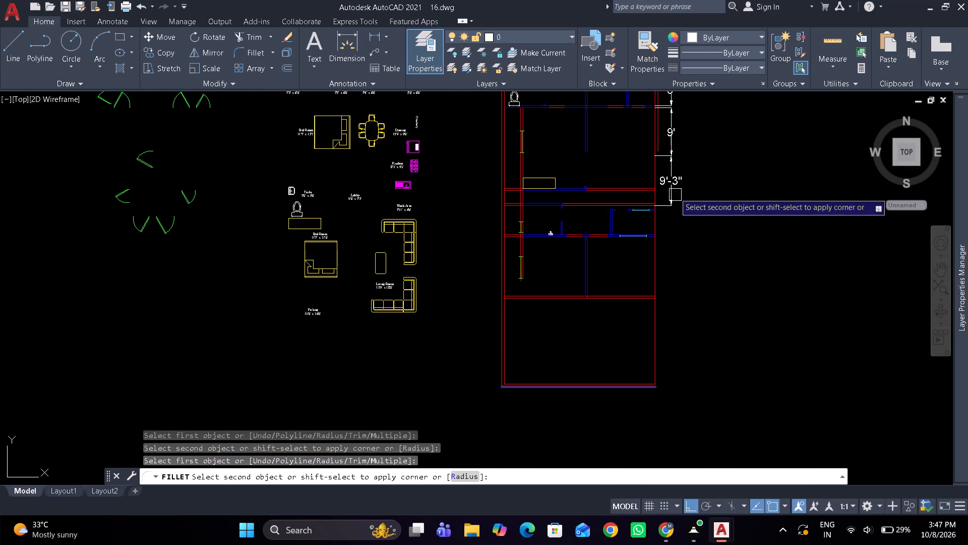
scroll(666, 132, "up", 3)
left_click(633, 191)
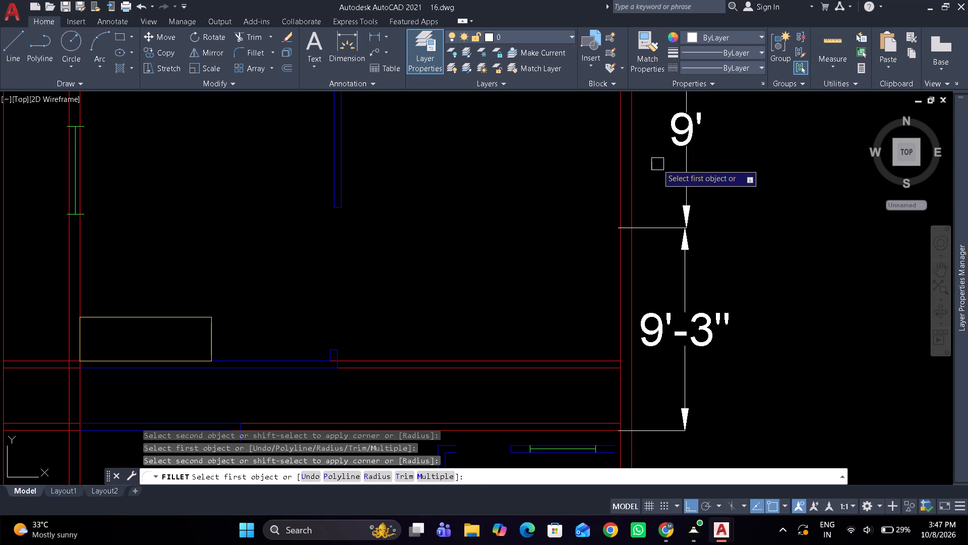
key("space")
Erase the two full-width red lines along the southern room's south wall.
scroll(657, 164, "down", 3)
middle_click_drag(660, 177, 662, 214)
scroll(658, 231, "down", 1)
scroll(641, 348, "up", 4)
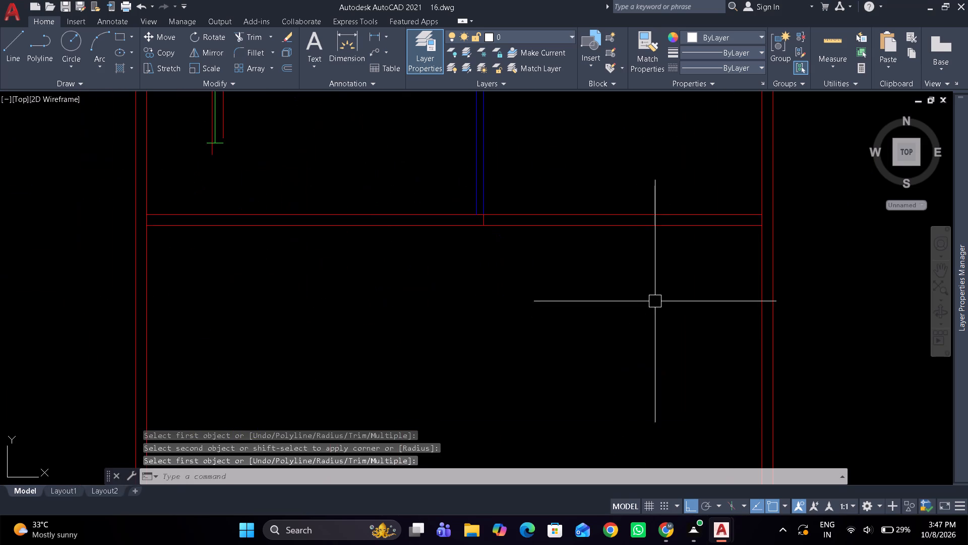
left_click_drag(665, 254, 662, 196)
left_click(662, 169)
key("e")
key("space")
Erase the six full-width red construction lines along the two passage partitions and the partition south of the bath.
scroll(605, 153, "down", 3)
middle_click_drag(604, 158, 604, 178)
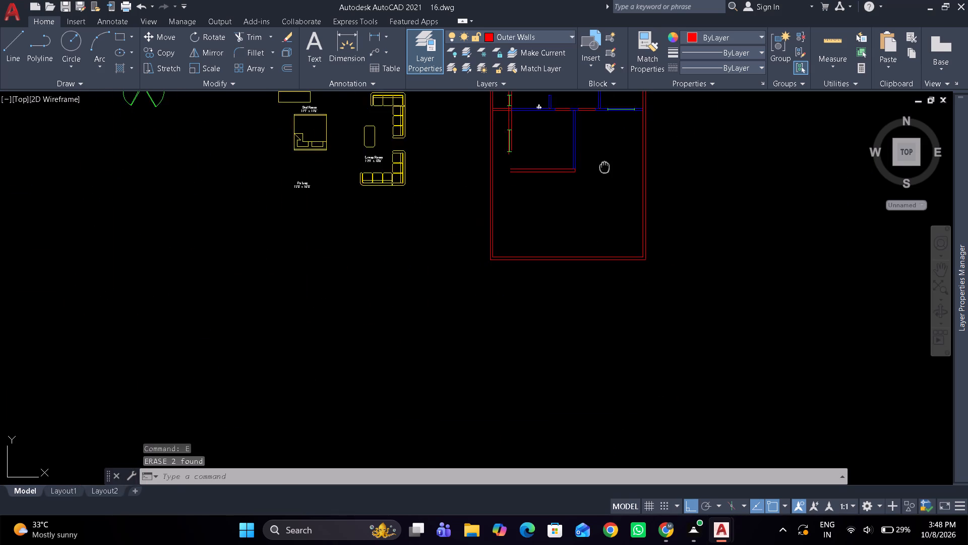
middle_click_drag(604, 178, 595, 419)
scroll(584, 346, "up", 2)
left_click_drag(569, 429, 566, 405)
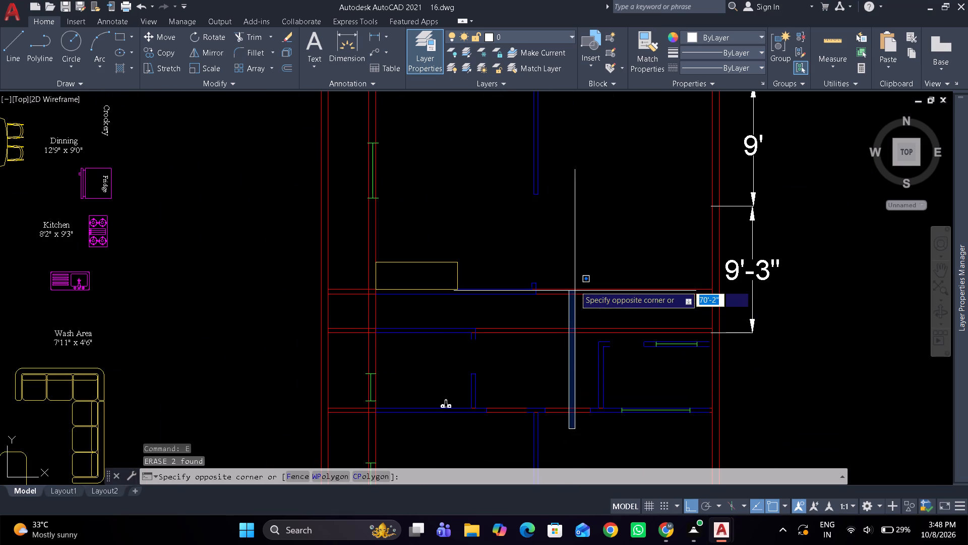
left_click(563, 252)
key("space")
Erase the two full-width red lines along the partition south of the northern toilet, dress, store and puja rooms.
scroll(575, 219, "down", 2)
middle_click_drag(576, 220, 583, 325)
scroll(581, 259, "up", 1)
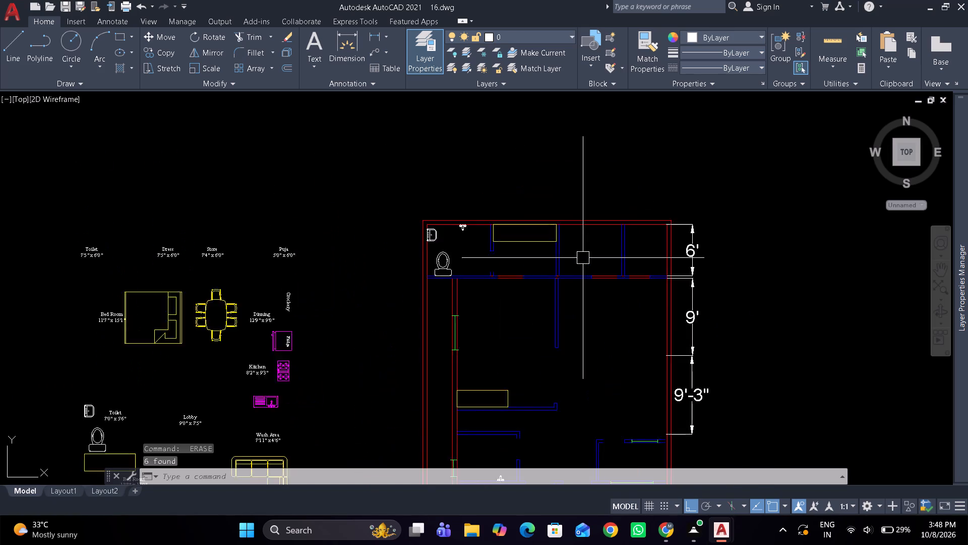
scroll(584, 257, "up", 1)
left_click_drag(619, 274, 619, 281)
left_click(611, 318)
key("space")
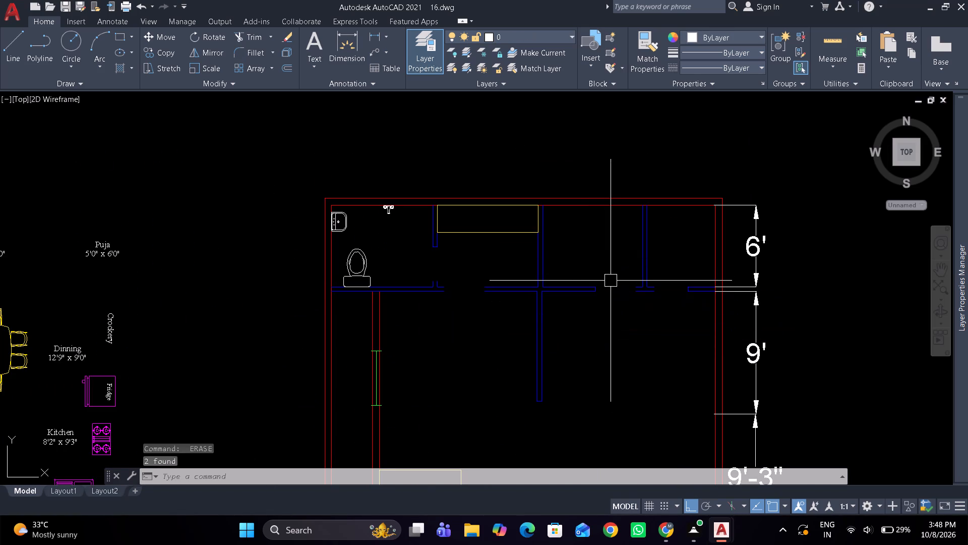
Erase the green window symbol in the inner west wall of the large room south of the northern toilet.
scroll(453, 284, "up", 1)
scroll(448, 271, "down", 1)
scroll(417, 339, "up", 1)
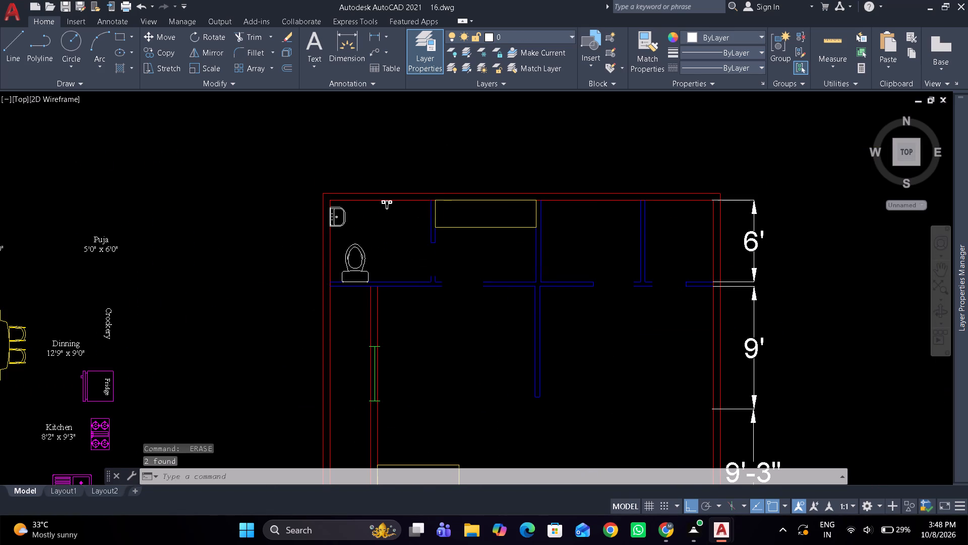
scroll(416, 337, "up", 1)
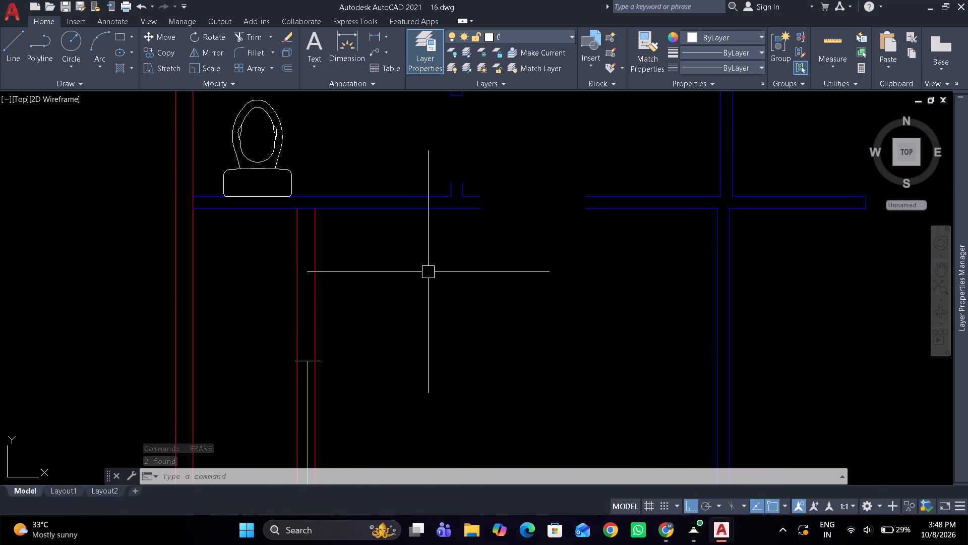
middle_click_drag(320, 322, 313, 200)
left_click_drag(249, 218, 264, 241)
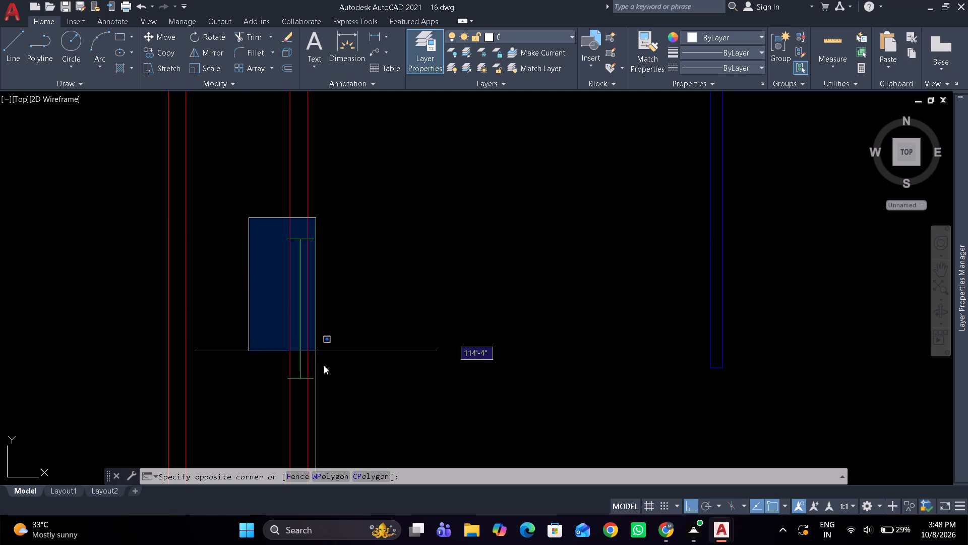
scroll(293, 286, "up", 1)
scroll(263, 252, "up", 2)
scroll(298, 239, "down", 1)
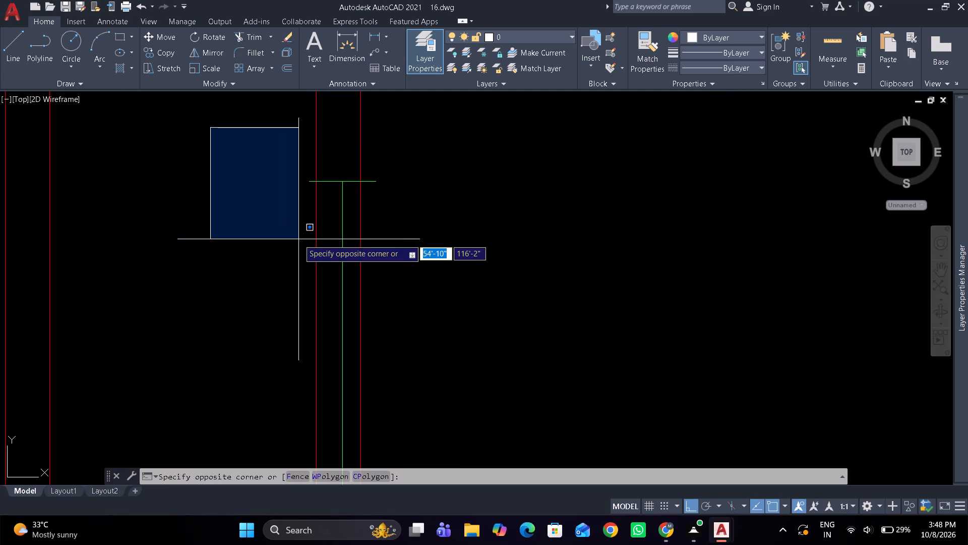
scroll(298, 239, "down", 2)
left_click(358, 385)
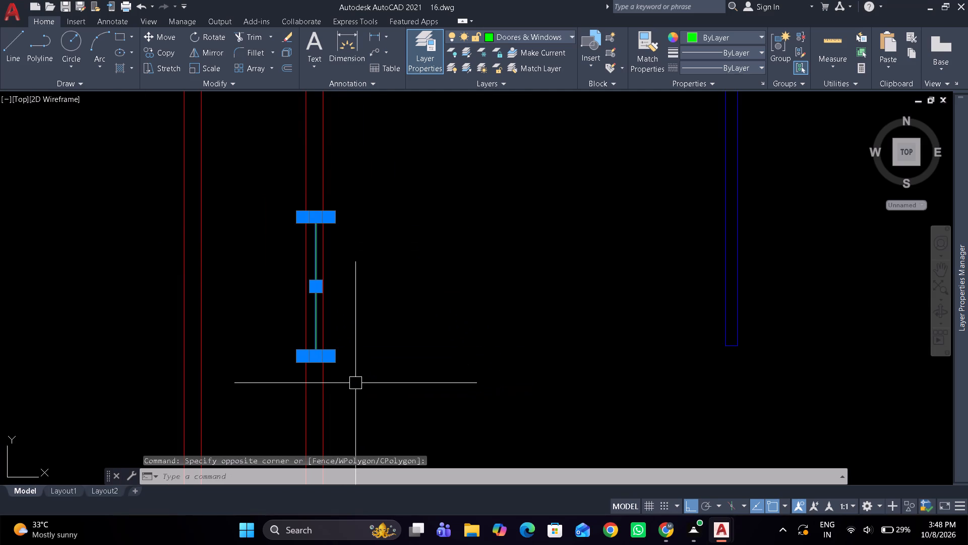
key("e")
key("space")
Erase the two remaining green window symbols in the inner west wall, beside the bath and beside the southern room.
scroll(346, 277, "down", 3)
scroll(335, 416, "up", 3)
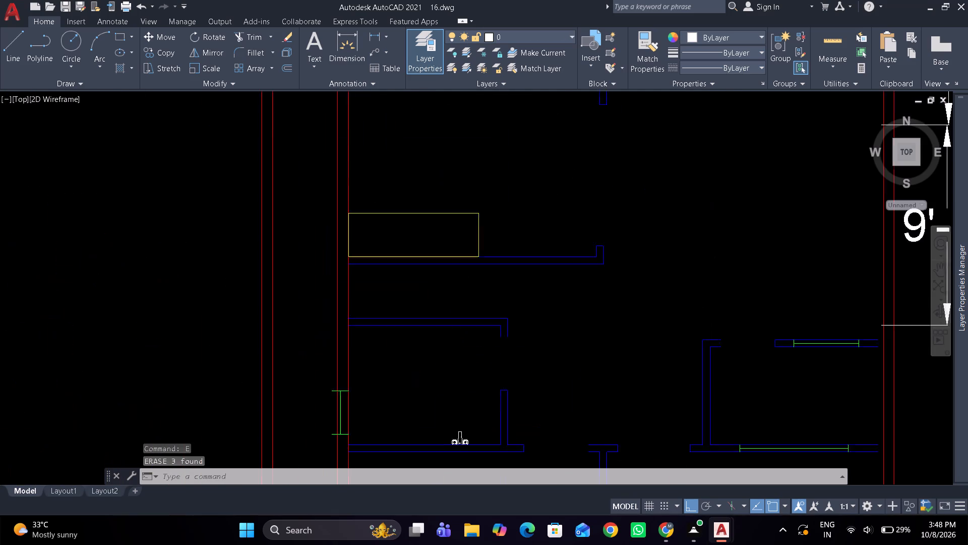
left_click_drag(304, 356, 327, 381)
left_click_drag(385, 459, 385, 450)
key("space")
scroll(382, 247, "down", 3)
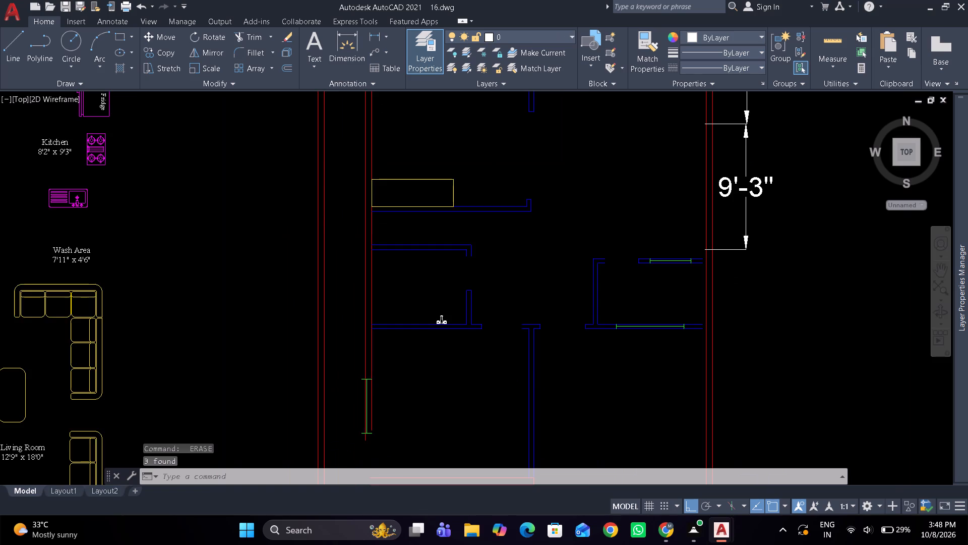
scroll(369, 311, "up", 3)
left_click_drag(358, 316, 359, 322)
scroll(376, 359, "down", 2)
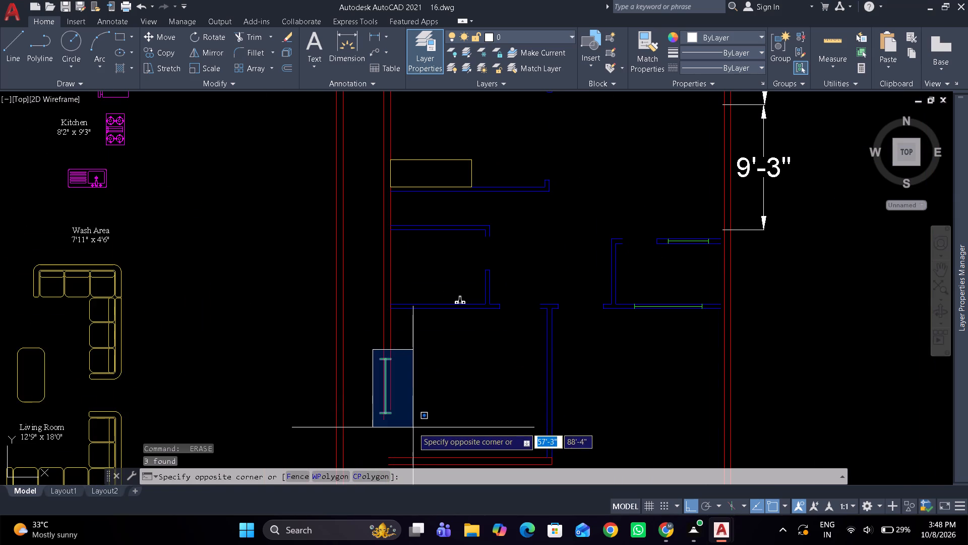
left_click(413, 427)
scroll(413, 416, "up", 2)
key("space")
scroll(421, 372, "down", 3)
scroll(407, 394, "up", 3)
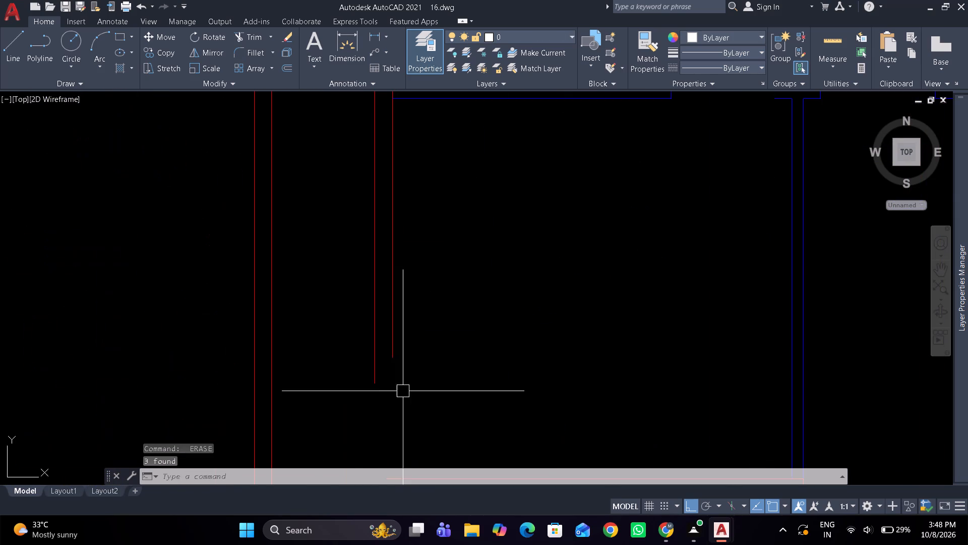
Fillet both inner west wall lines with the southern room's south wall lines to close its southwest corner.
scroll(410, 316, "down", 3)
scroll(415, 339, "up", 1)
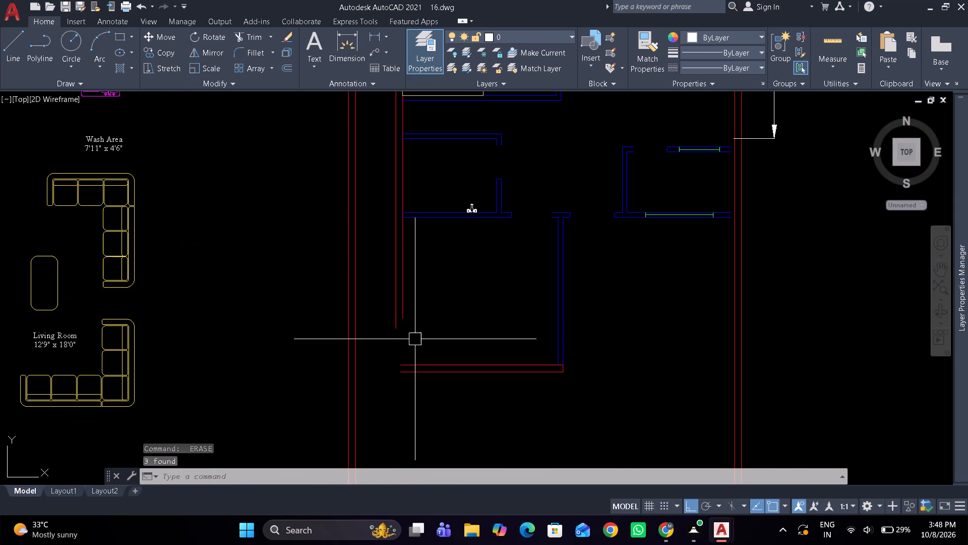
type("f m")
key("space")
left_click(404, 308)
left_click_drag(422, 365, 422, 365)
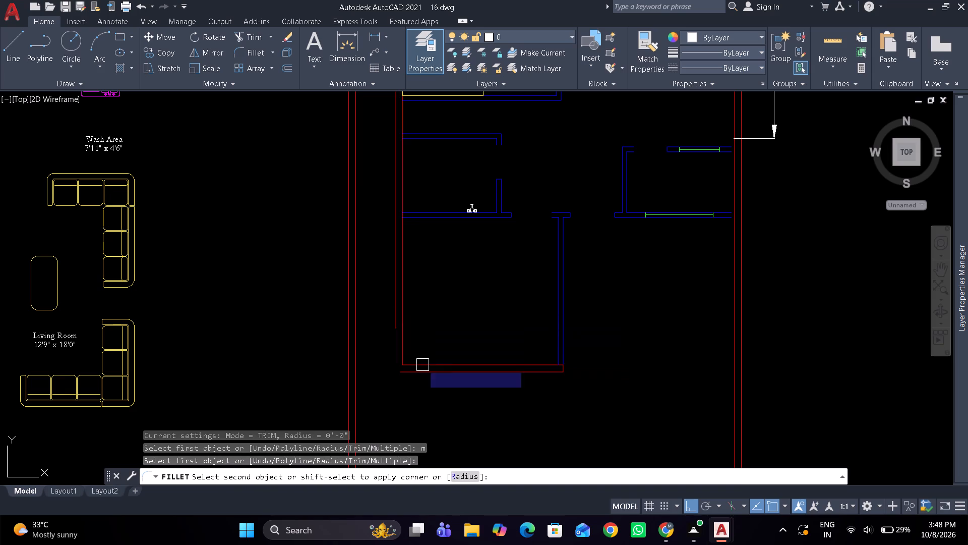
left_click_drag(422, 365, 416, 355)
left_click(391, 310)
left_click(414, 376)
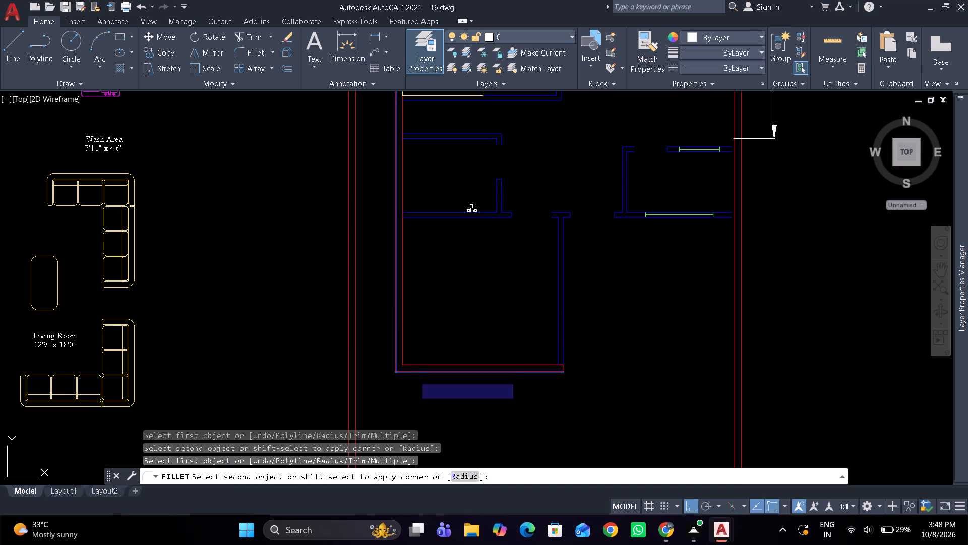
scroll(443, 354, "down", 1)
scroll(358, 308, "down", 1)
scroll(494, 320, "up", 1)
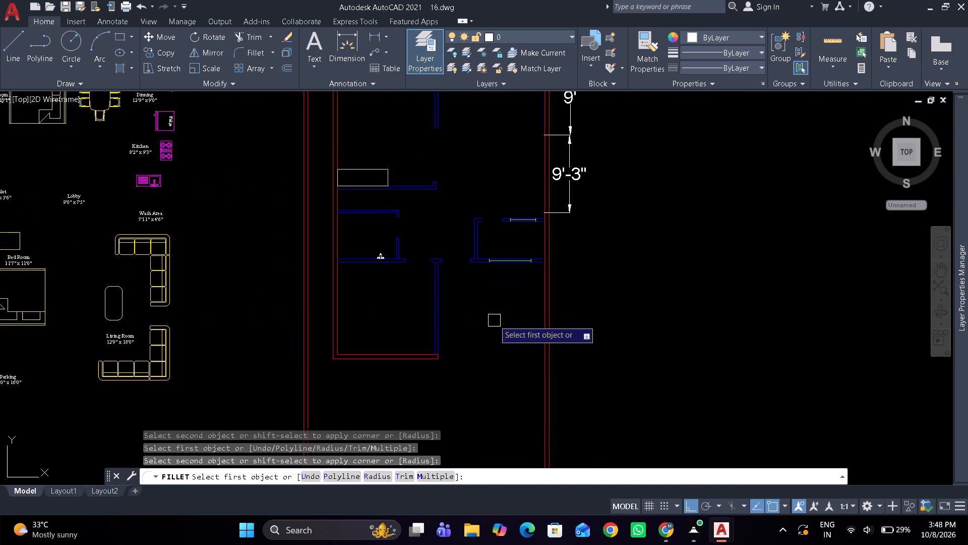
scroll(494, 320, "up", 1)
key("space")
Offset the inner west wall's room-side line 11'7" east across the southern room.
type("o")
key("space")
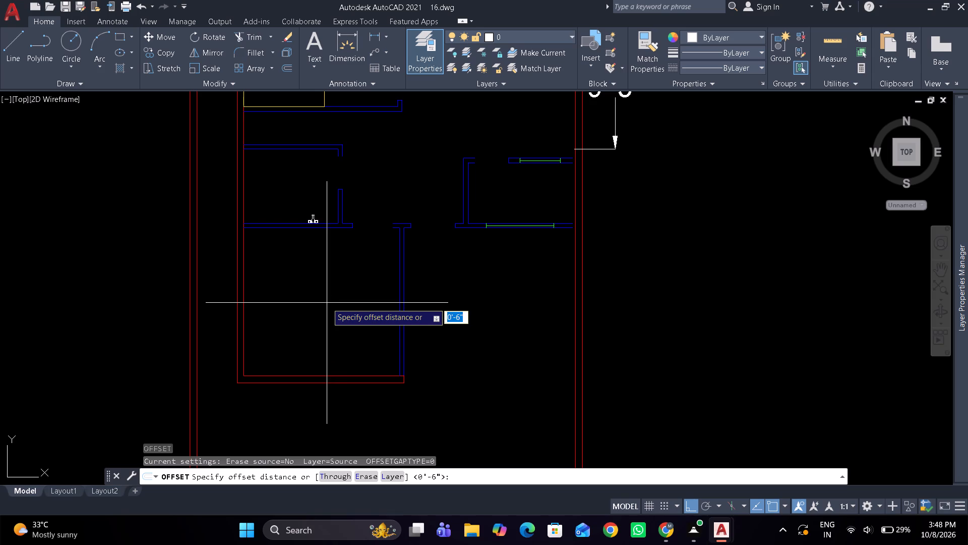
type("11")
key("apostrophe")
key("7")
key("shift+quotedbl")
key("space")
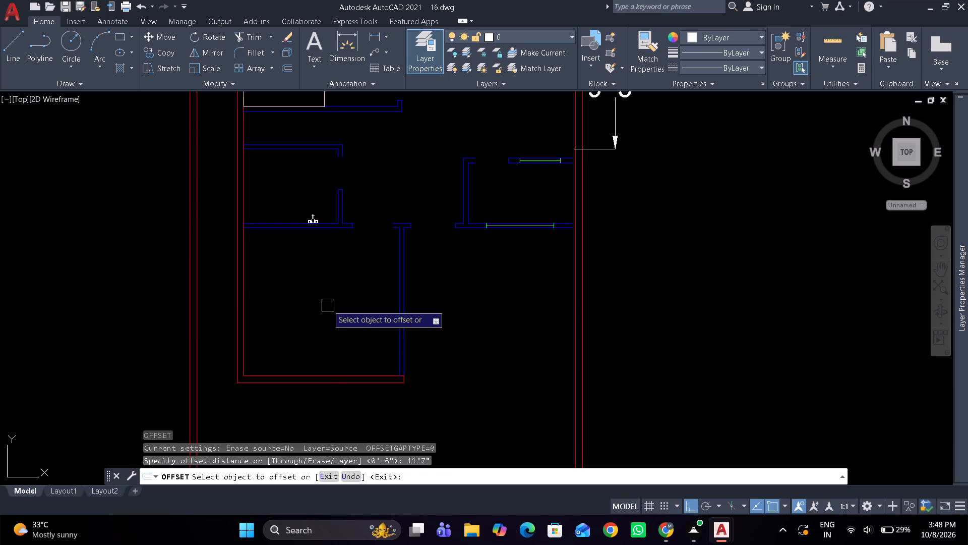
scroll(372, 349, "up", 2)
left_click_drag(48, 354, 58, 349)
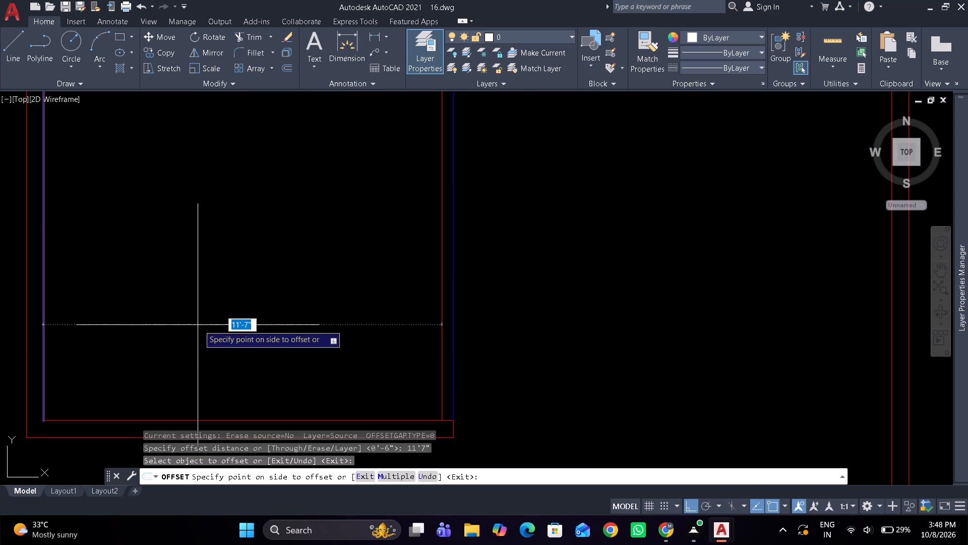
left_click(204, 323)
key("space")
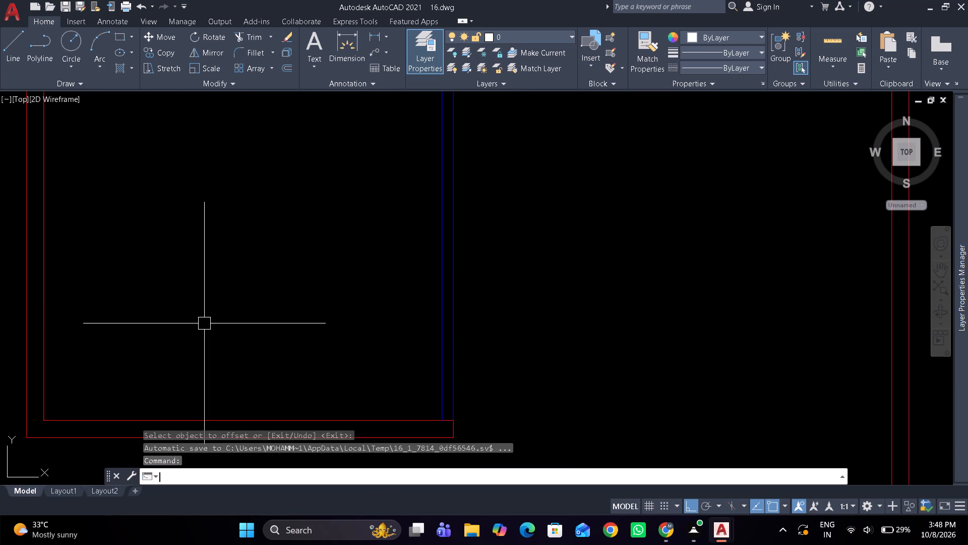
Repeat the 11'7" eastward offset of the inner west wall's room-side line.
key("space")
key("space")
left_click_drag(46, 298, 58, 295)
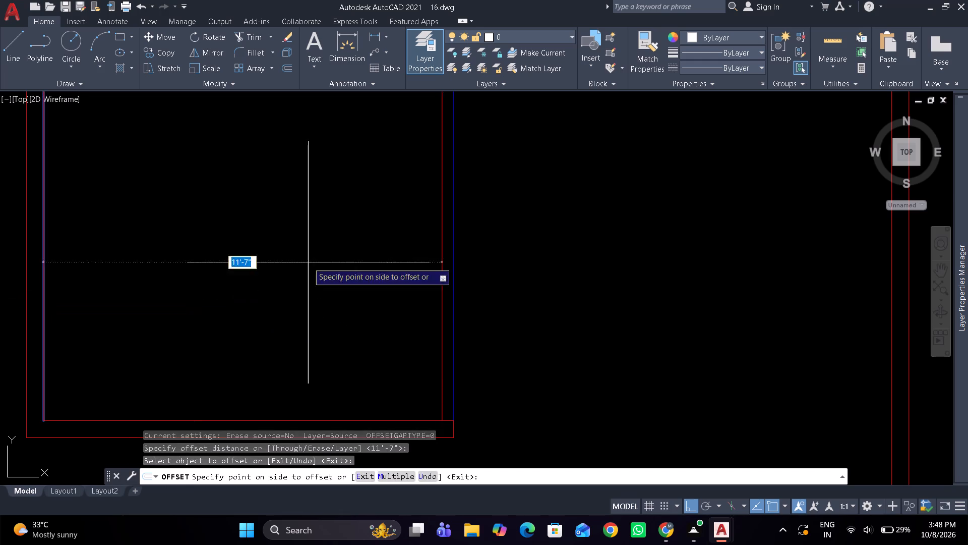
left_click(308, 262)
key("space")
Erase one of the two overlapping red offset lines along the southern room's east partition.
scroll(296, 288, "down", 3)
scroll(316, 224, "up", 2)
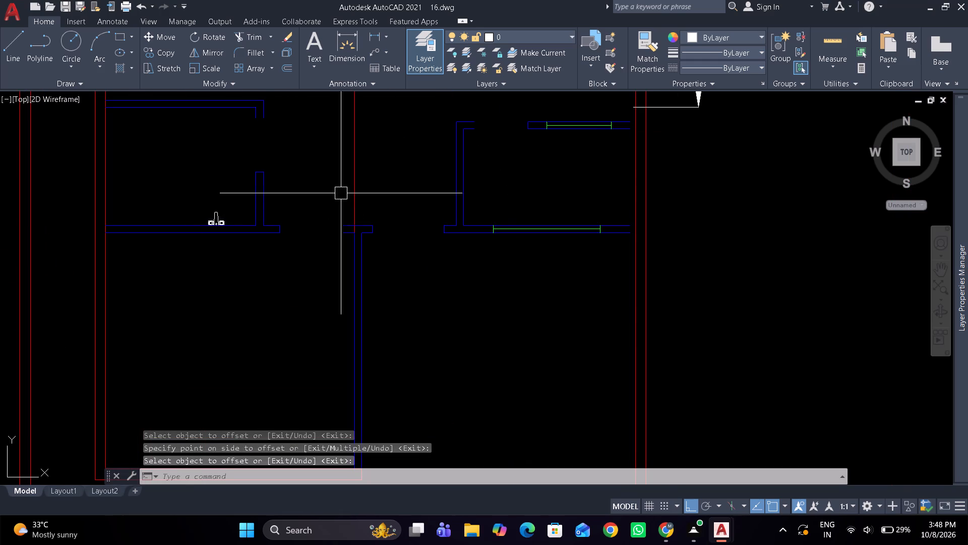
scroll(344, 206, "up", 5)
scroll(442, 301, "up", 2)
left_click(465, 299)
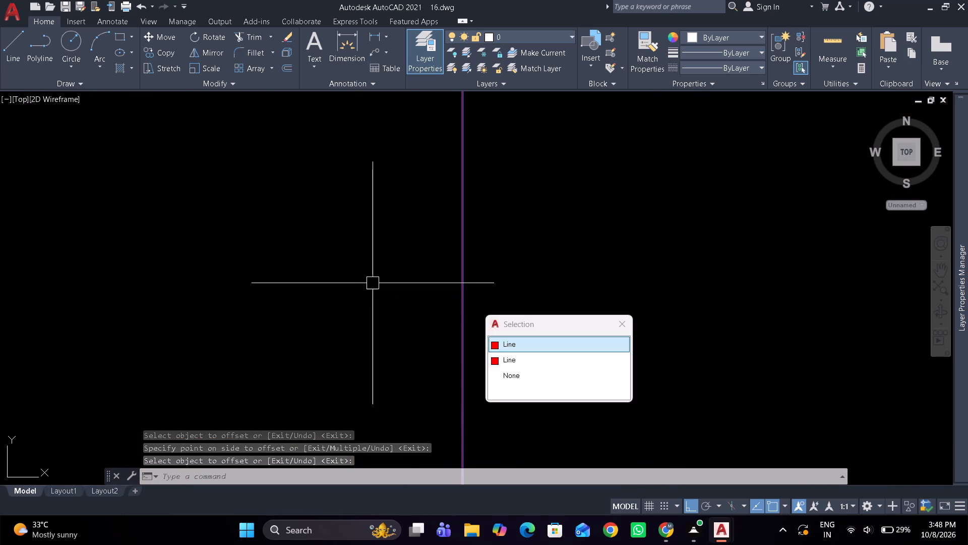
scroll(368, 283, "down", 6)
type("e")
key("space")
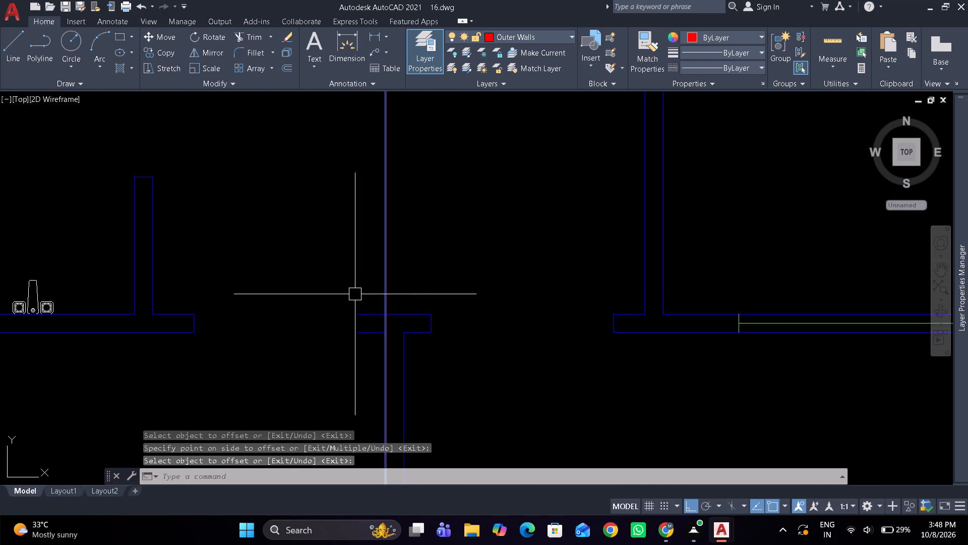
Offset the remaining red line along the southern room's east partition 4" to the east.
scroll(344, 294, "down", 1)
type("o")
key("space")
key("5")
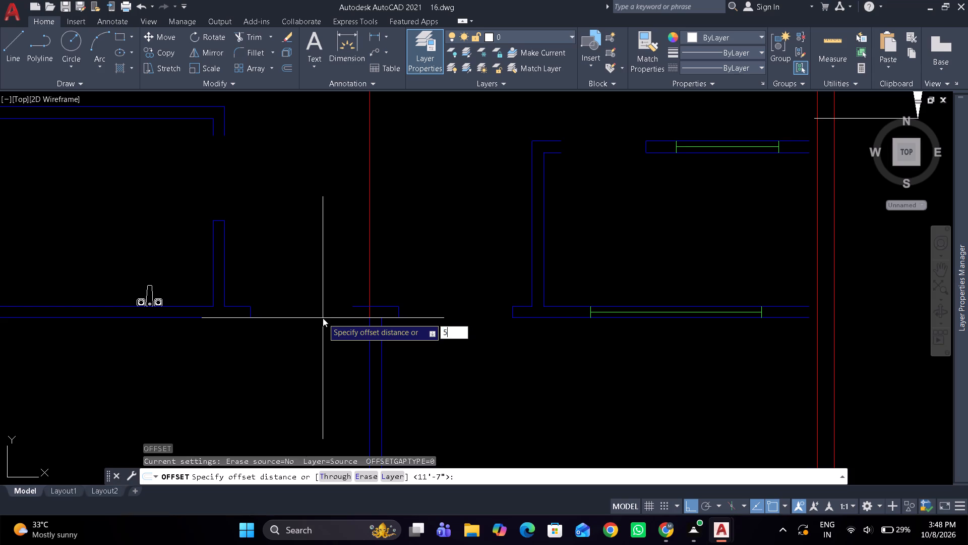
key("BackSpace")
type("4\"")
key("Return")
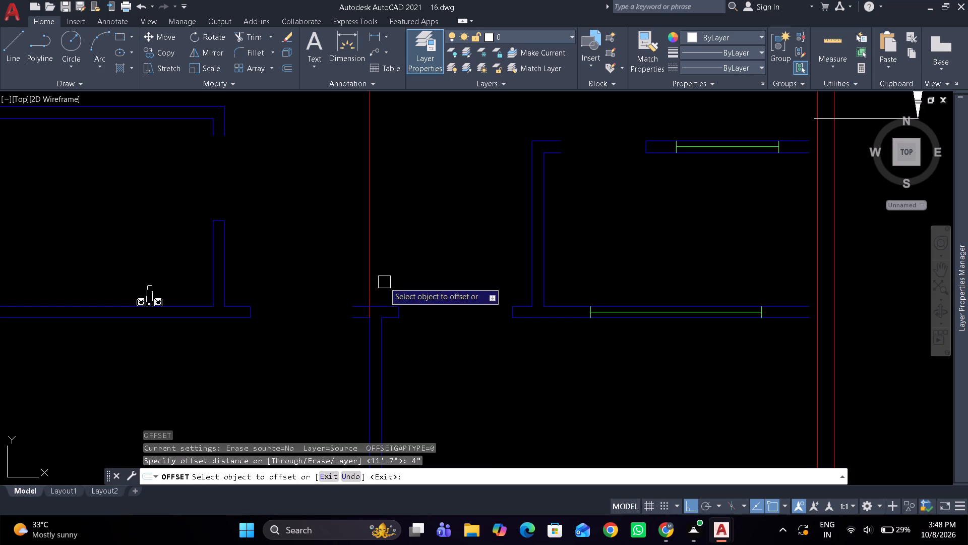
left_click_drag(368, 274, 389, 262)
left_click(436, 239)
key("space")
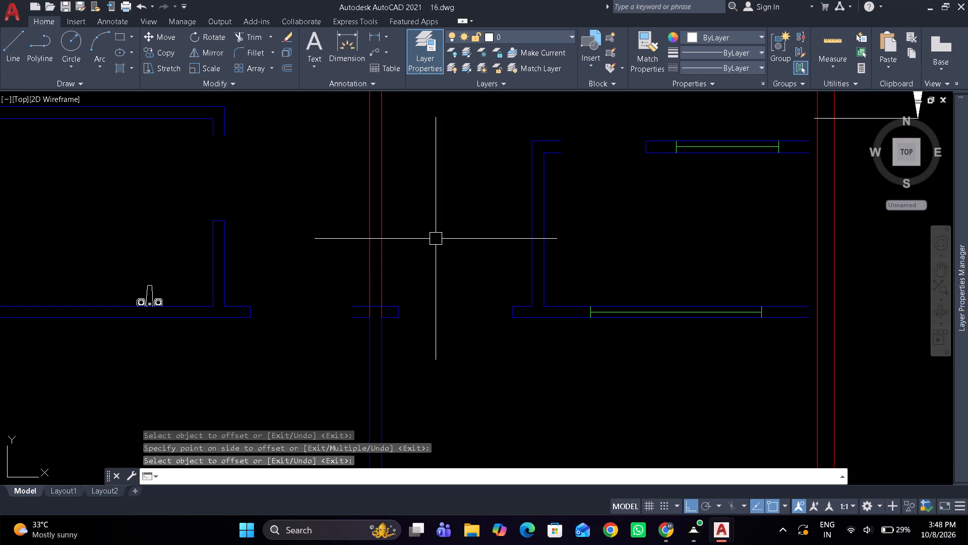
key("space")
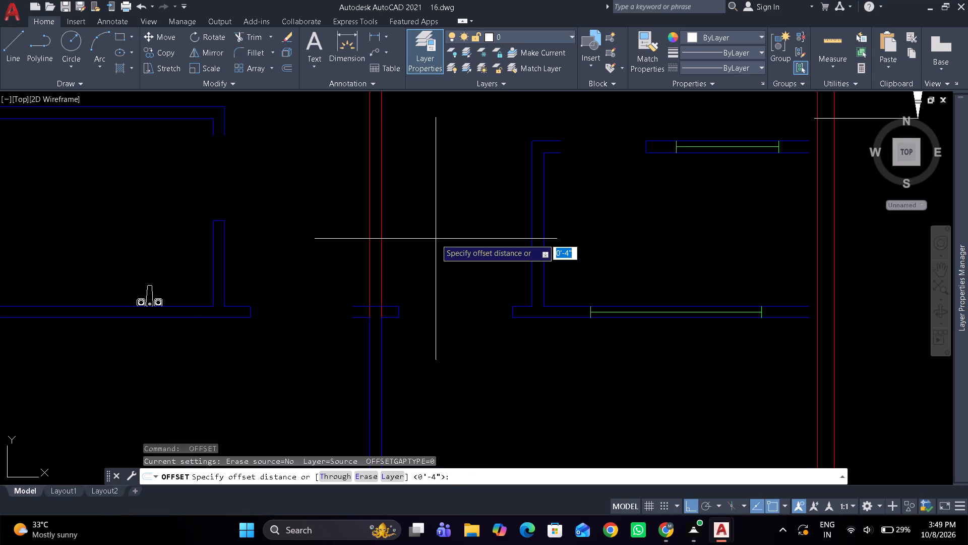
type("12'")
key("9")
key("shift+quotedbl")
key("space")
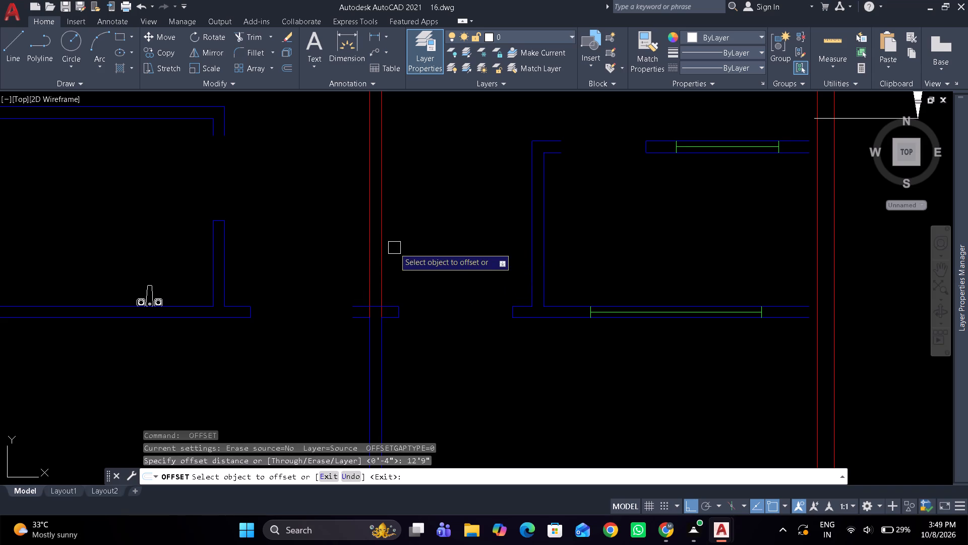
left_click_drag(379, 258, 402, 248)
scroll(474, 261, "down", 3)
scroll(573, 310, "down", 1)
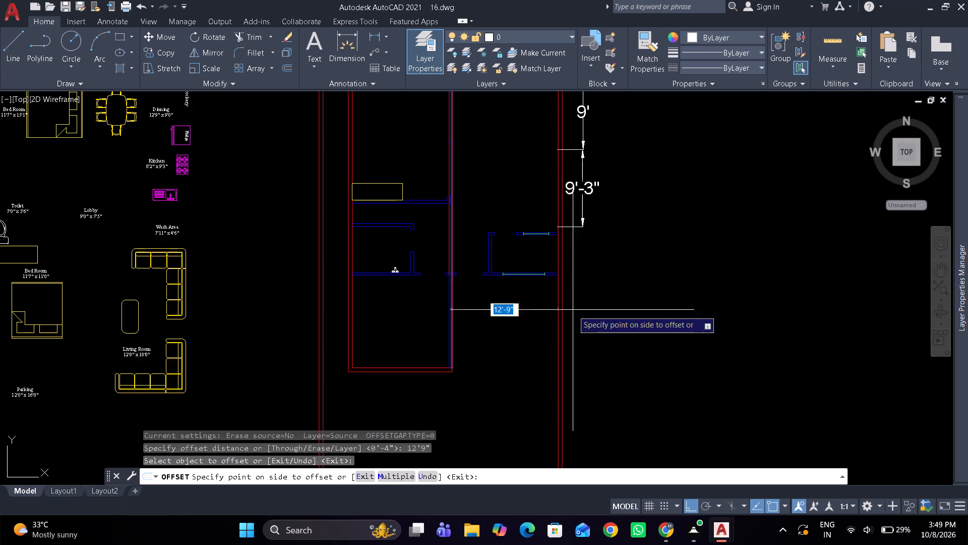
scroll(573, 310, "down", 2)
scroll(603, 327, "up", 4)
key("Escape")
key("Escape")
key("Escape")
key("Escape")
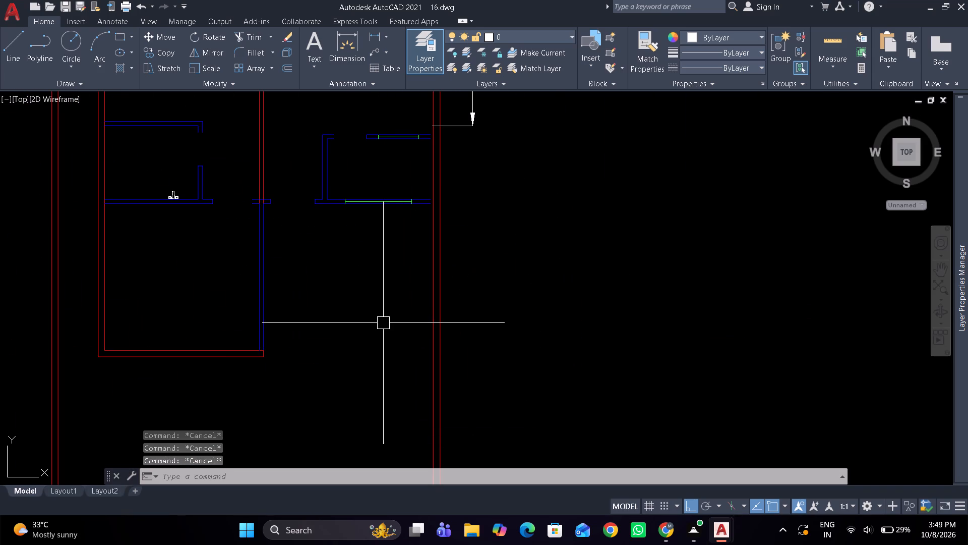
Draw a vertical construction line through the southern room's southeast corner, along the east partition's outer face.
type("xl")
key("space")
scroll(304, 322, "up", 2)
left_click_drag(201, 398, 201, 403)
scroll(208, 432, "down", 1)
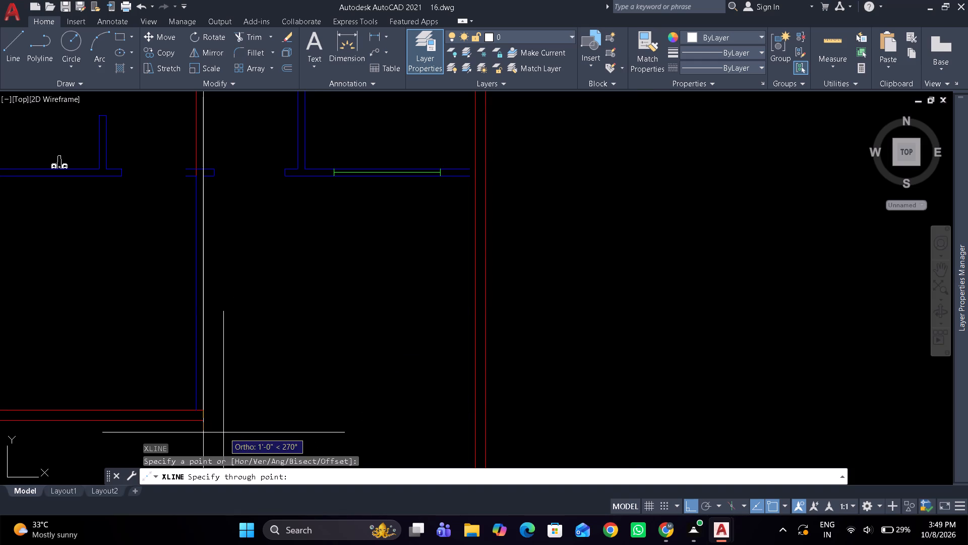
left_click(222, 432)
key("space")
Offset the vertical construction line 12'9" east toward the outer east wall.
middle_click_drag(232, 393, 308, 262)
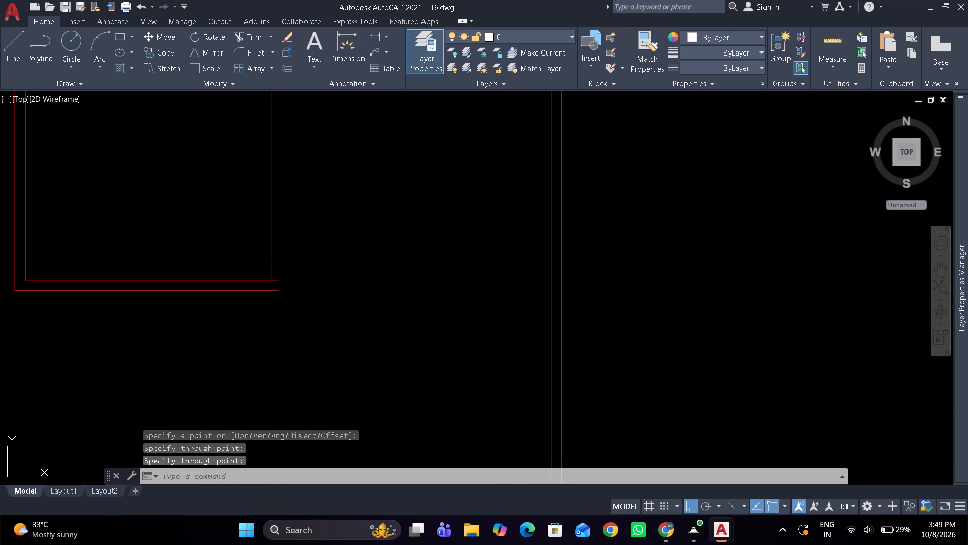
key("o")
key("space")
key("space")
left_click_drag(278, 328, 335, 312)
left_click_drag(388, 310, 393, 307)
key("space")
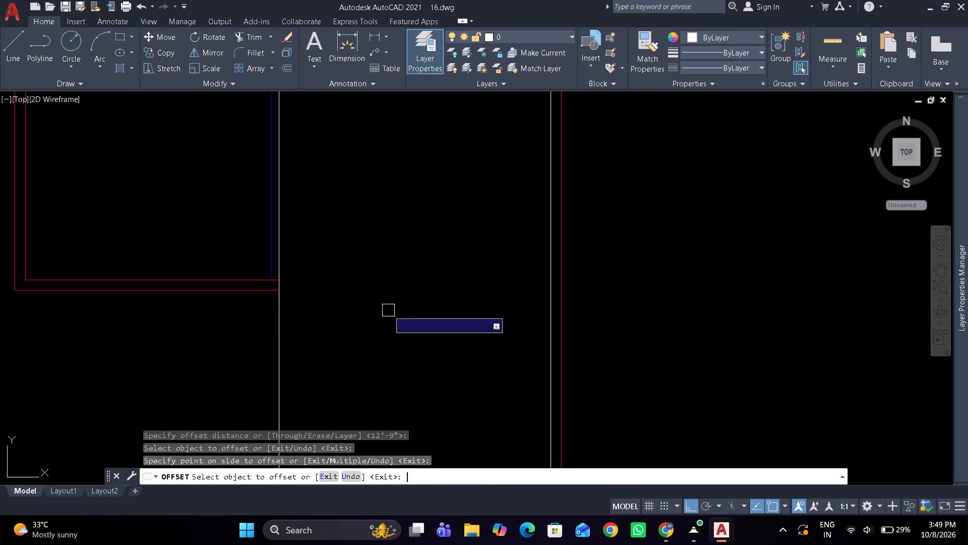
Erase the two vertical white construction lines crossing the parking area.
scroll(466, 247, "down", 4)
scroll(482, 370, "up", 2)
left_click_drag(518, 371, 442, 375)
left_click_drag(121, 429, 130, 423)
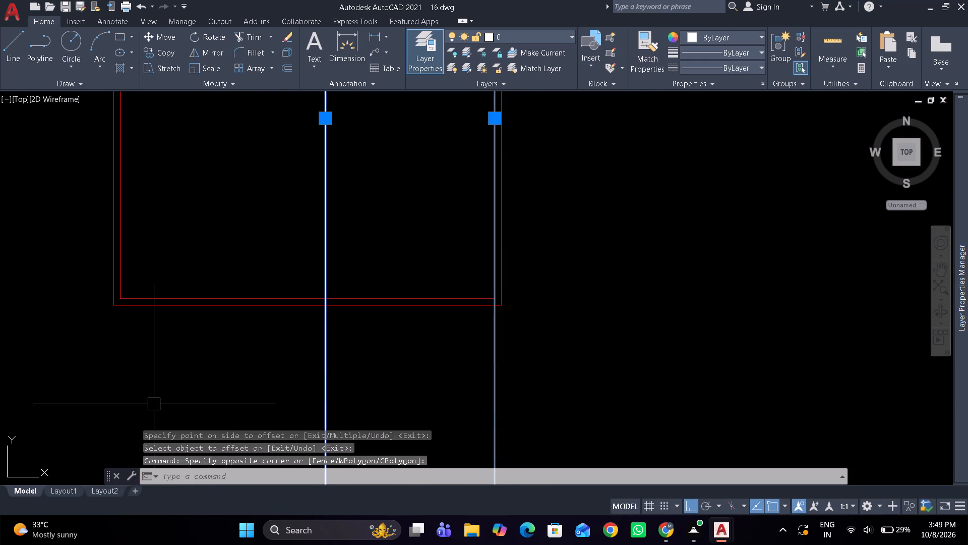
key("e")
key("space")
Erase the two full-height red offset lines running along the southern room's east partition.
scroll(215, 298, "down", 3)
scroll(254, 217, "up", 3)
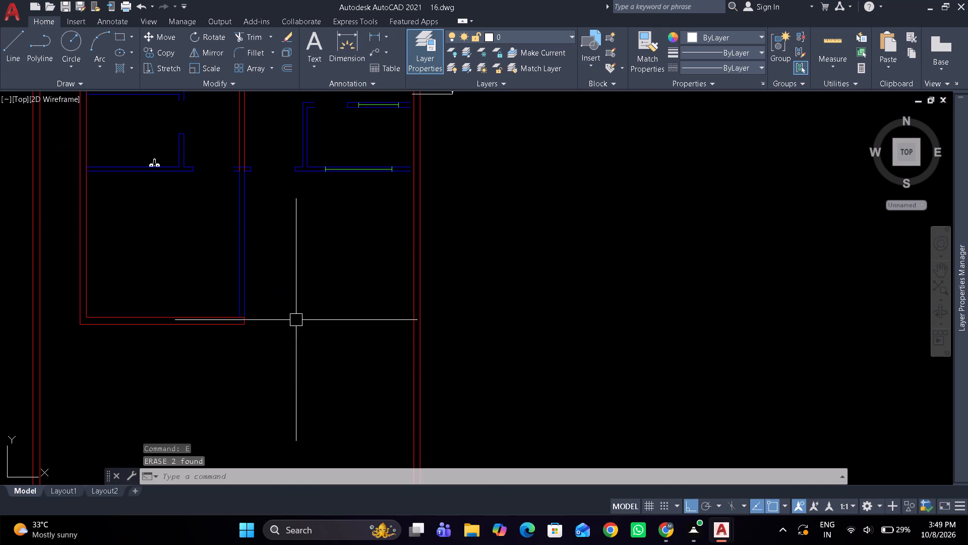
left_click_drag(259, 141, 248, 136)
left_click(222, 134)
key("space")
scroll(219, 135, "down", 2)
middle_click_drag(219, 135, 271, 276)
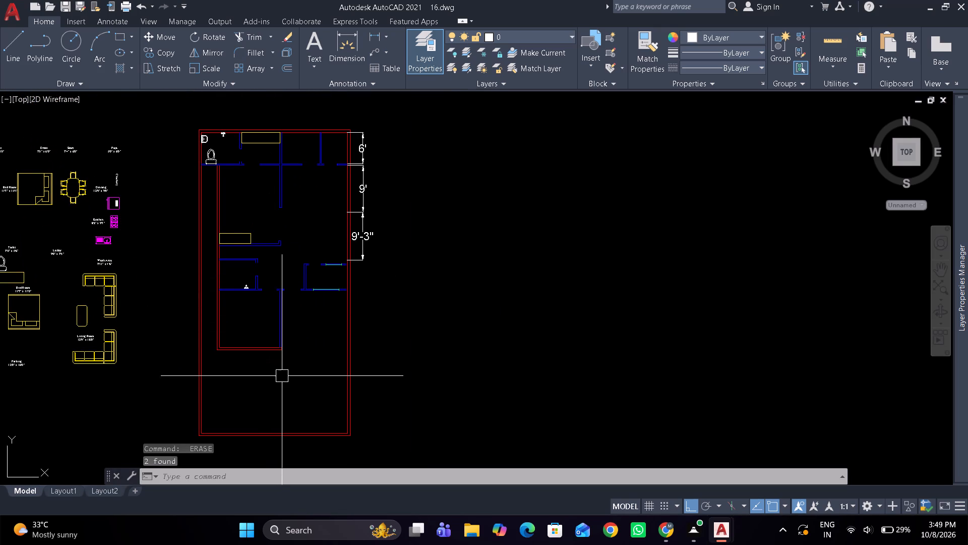
On the Inner Walls layer, close the open west end of the short wall stub atop the southern room's east partition.
middle_click_drag(281, 354, 280, 315)
scroll(304, 252, "up", 2)
scroll(235, 245, "up", 2)
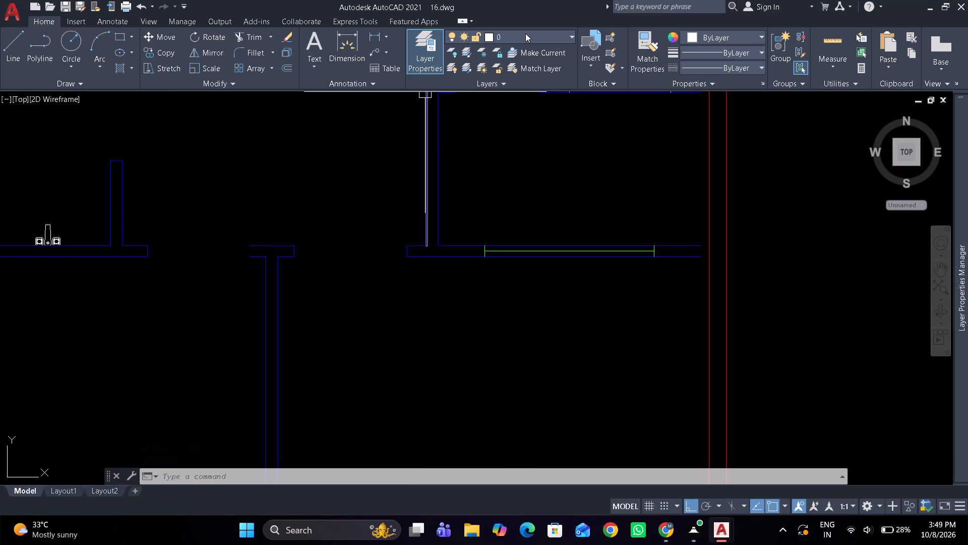
left_click(525, 33)
left_click(515, 128)
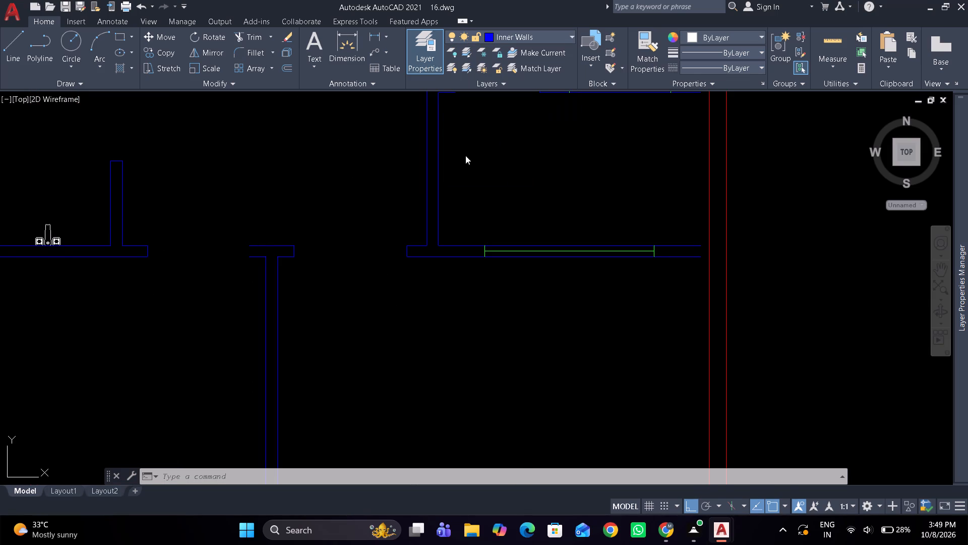
scroll(254, 262, "up", 3)
type("l")
key("space")
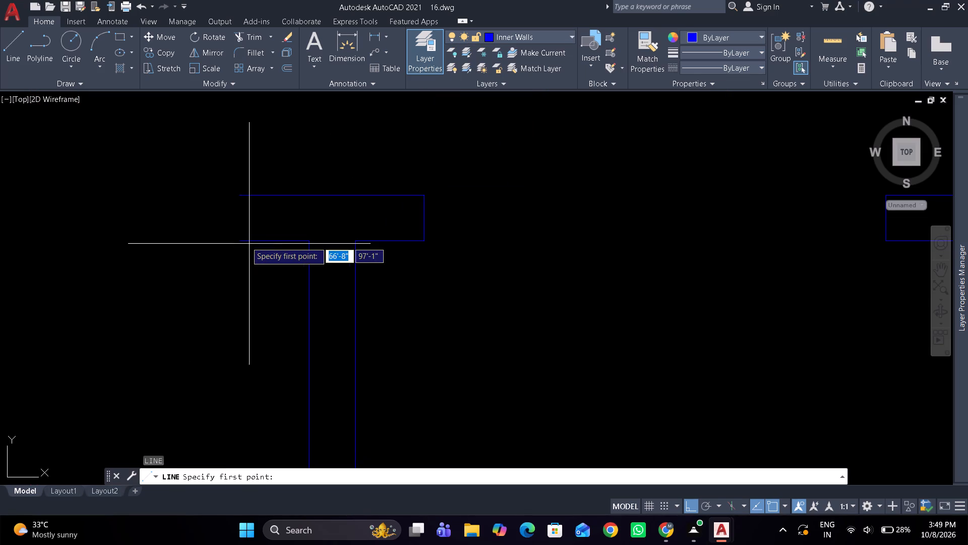
left_click_drag(239, 239, 242, 229)
left_click(241, 197)
key("space")
Draw a line closing the south end of the short wall return at the small western bath's northeast corner.
scroll(173, 230, "down", 2)
middle_click_drag(173, 230, 177, 230)
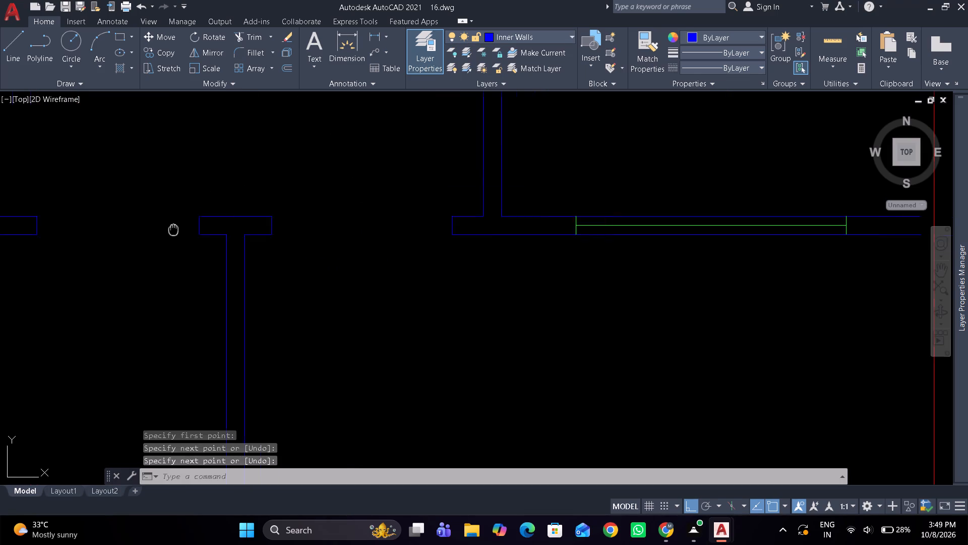
middle_click_drag(177, 230, 424, 223)
middle_click_drag(252, 188, 292, 415)
scroll(266, 192, "up", 1)
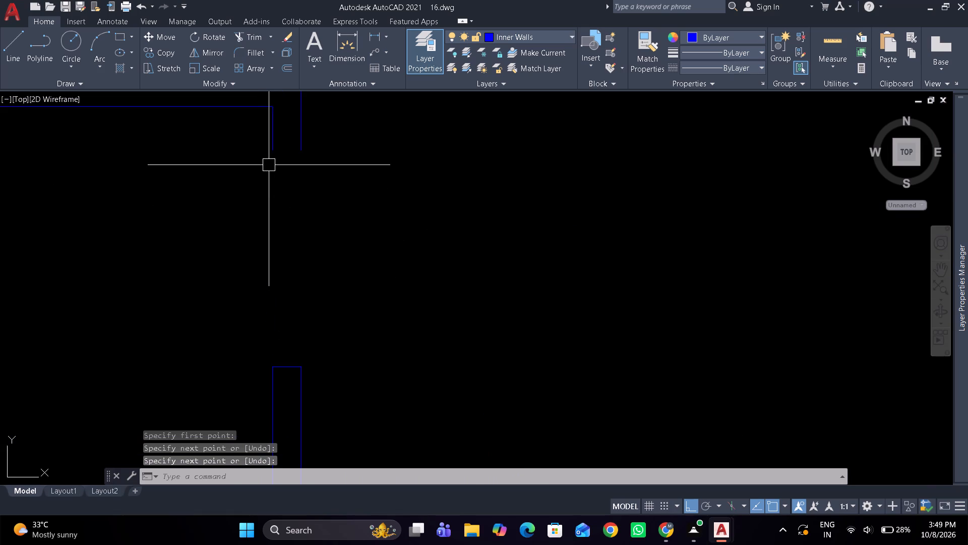
key("space")
left_click(271, 151)
left_click(298, 144)
key("space")
Draw a line closing the east end of the short wall return at the small east room's northwest corner.
scroll(351, 130, "down", 2)
middle_click_drag(351, 130, 372, 345)
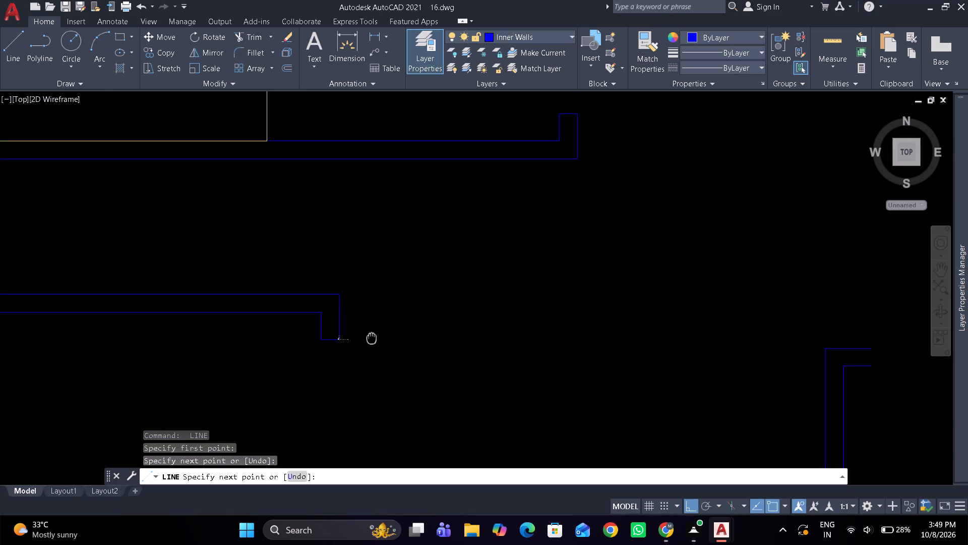
middle_click_drag(372, 345, 372, 369)
scroll(372, 354, "down", 1)
scroll(623, 305, "down", 1)
scroll(665, 399, "up", 3)
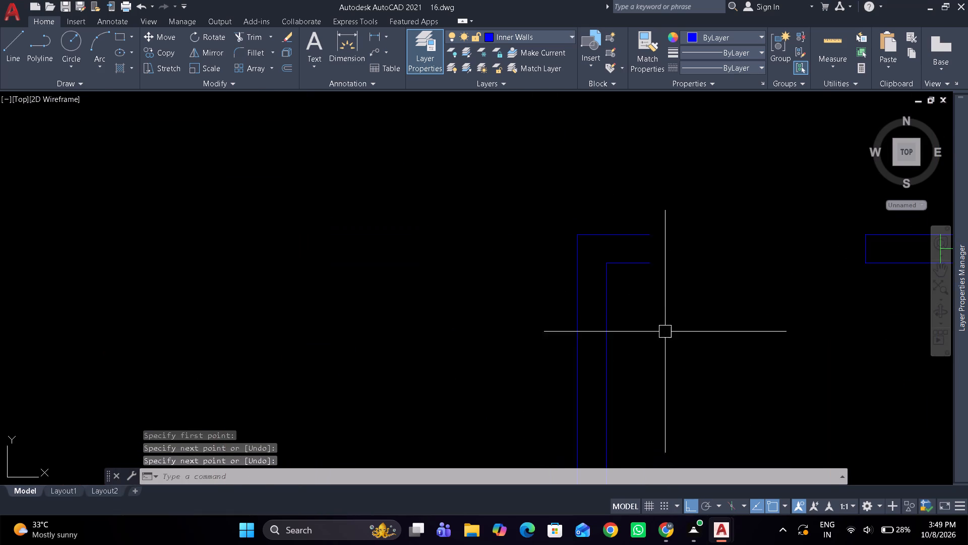
key("space")
left_click(649, 221)
key("space")
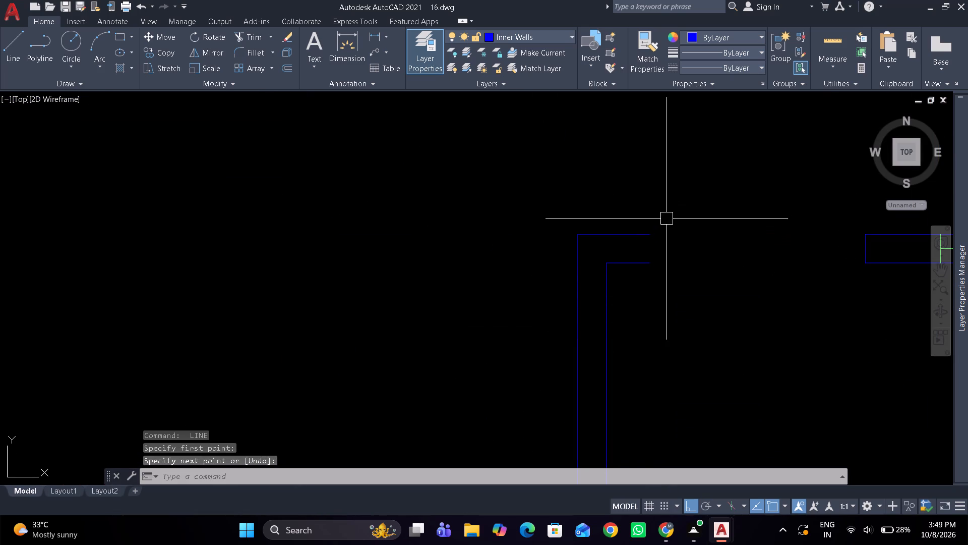
key("space")
left_click(653, 231)
left_click(652, 267)
key("space")
Extend both lines of the small east room's north wall to the outer east wall's inner face.
scroll(701, 259, "down", 1)
middle_click_drag(696, 258, 666, 258)
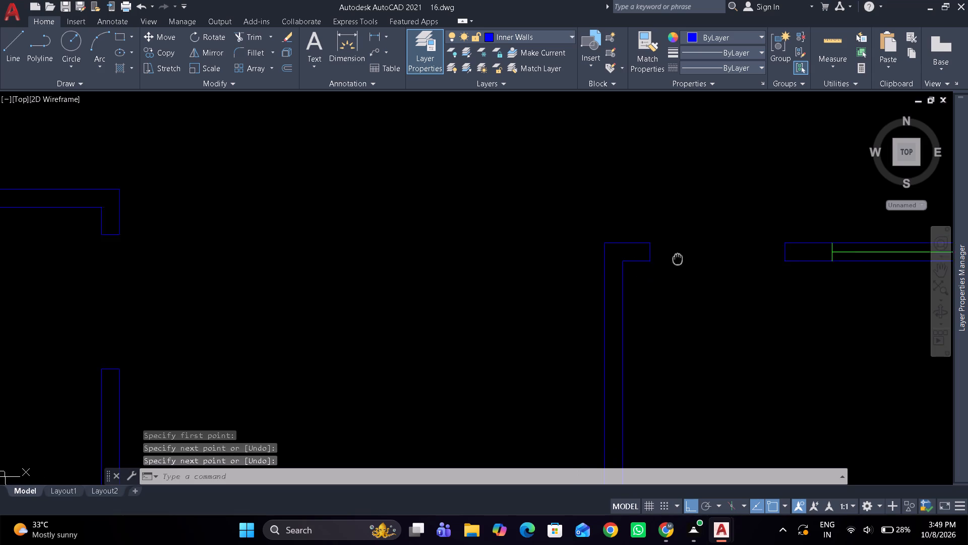
middle_click_drag(666, 258, 277, 258)
scroll(406, 233, "up", 1)
left_click_drag(410, 222, 415, 224)
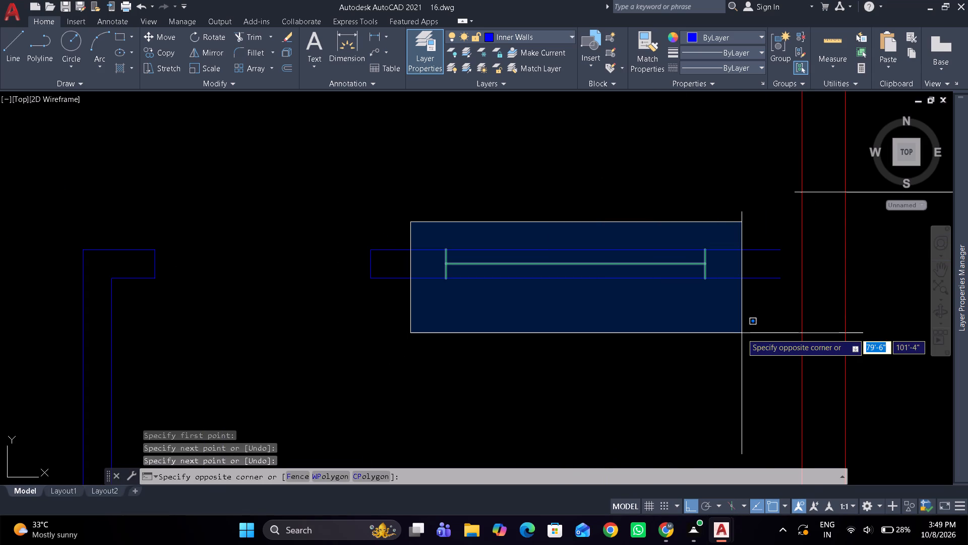
key("Escape")
type("ex")
key("space")
left_click_drag(749, 227, 762, 317)
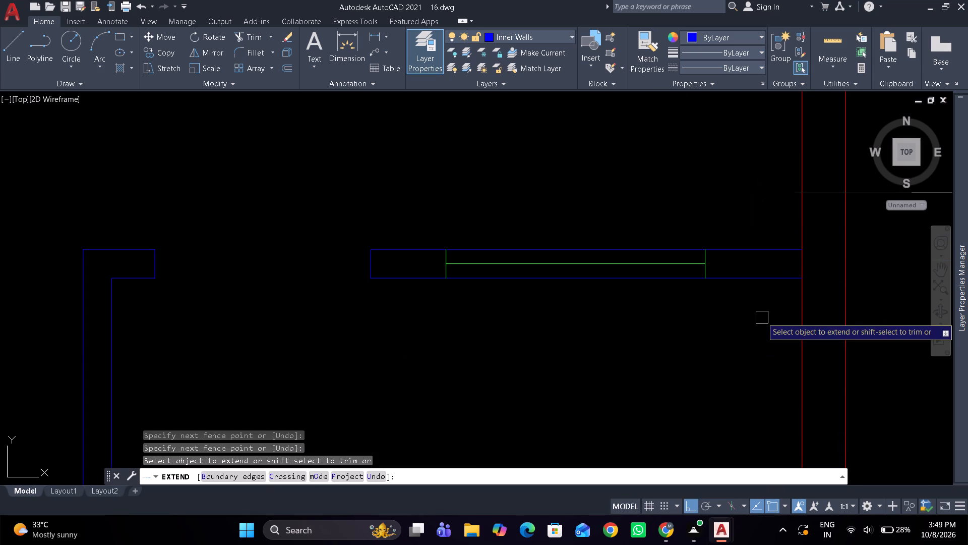
key("Escape")
Erase the green window symbols in the north and south walls of the small east room.
left_click_drag(427, 215, 464, 251)
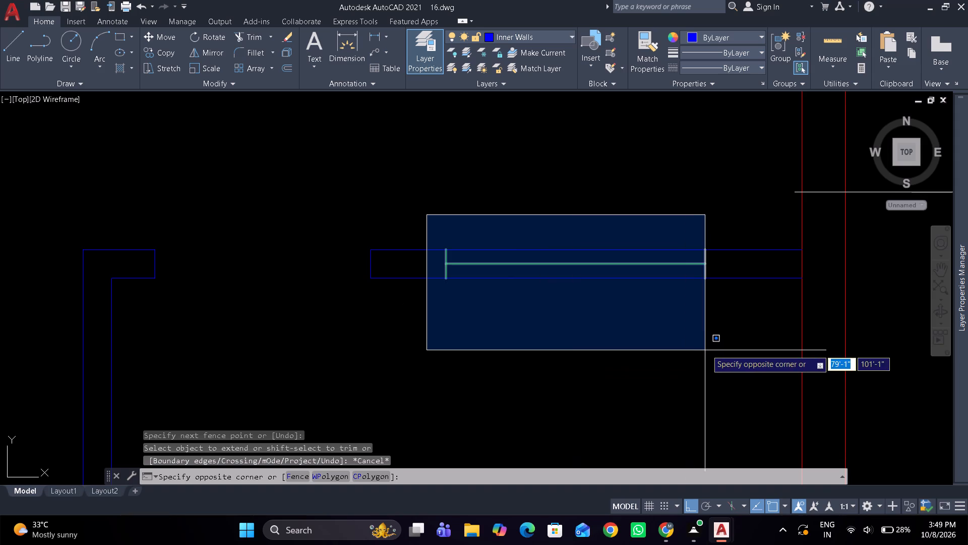
left_click(708, 350)
key("e")
key("space")
scroll(611, 241, "down", 5)
scroll(583, 260, "up", 2)
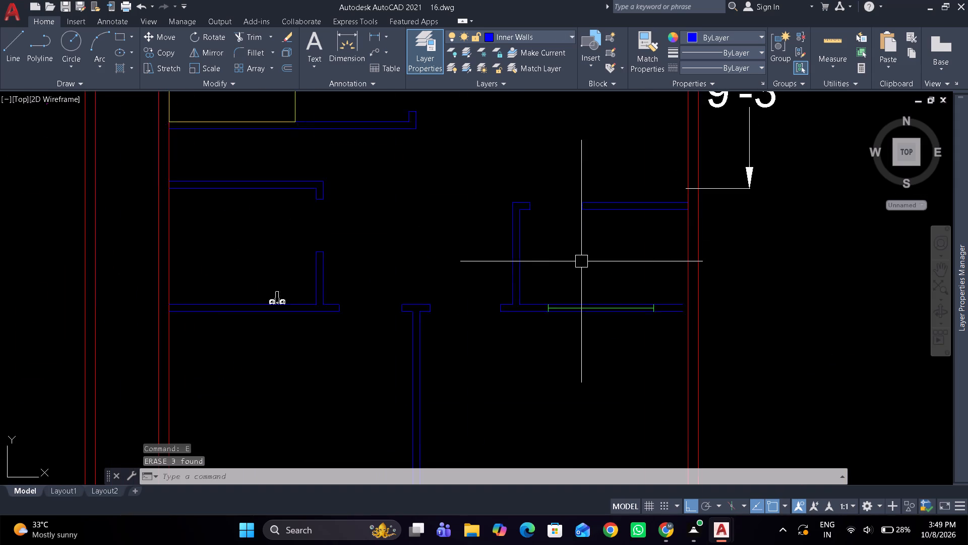
scroll(581, 261, "up", 1)
left_click(517, 279)
left_click(715, 400)
key("space")
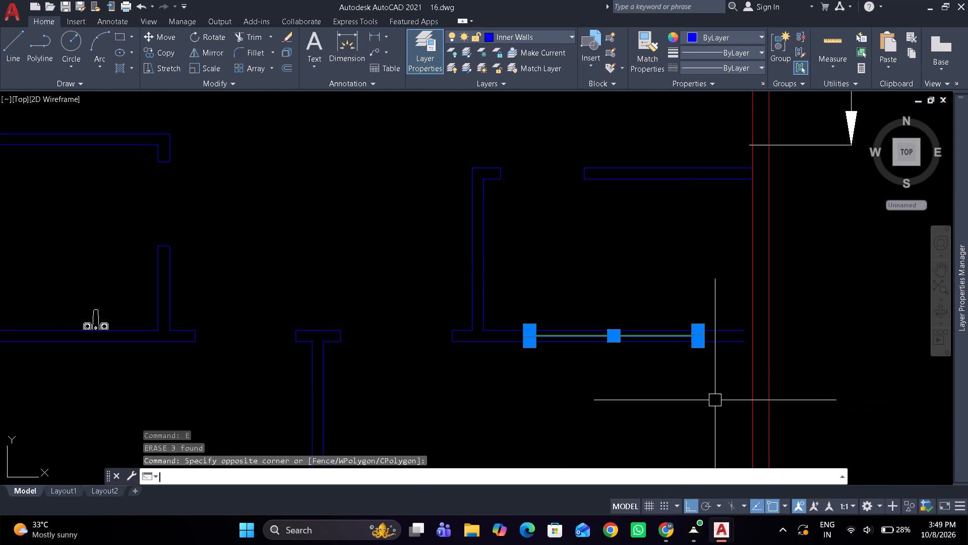
Extend both lines of the small east room's south wall to the outer east wall's inner face.
type("ex")
key("space")
left_click_drag(713, 306, 716, 318)
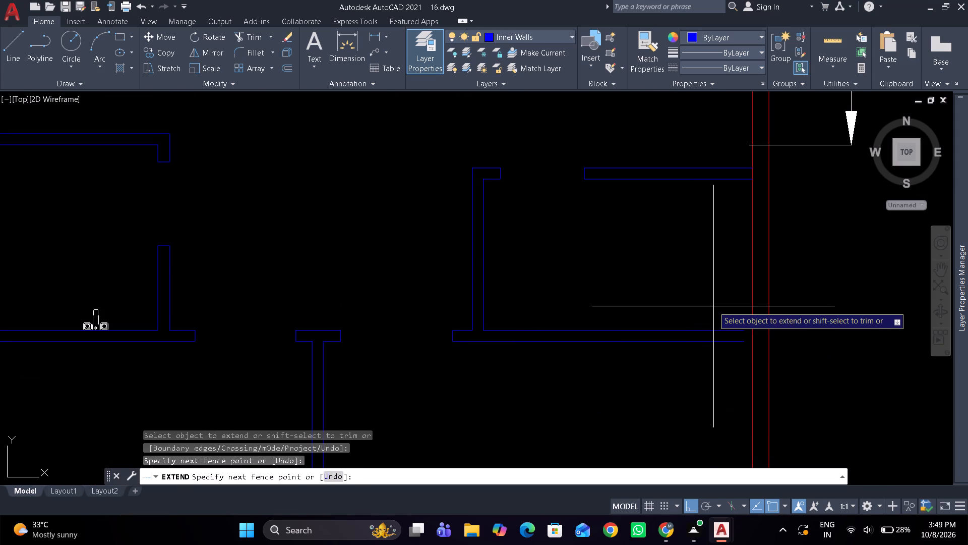
left_click_drag(716, 318, 727, 374)
key("space")
Close both open ends of the short wall stub below the northeastern partition, beside the two door openings.
scroll(656, 365, "down", 2)
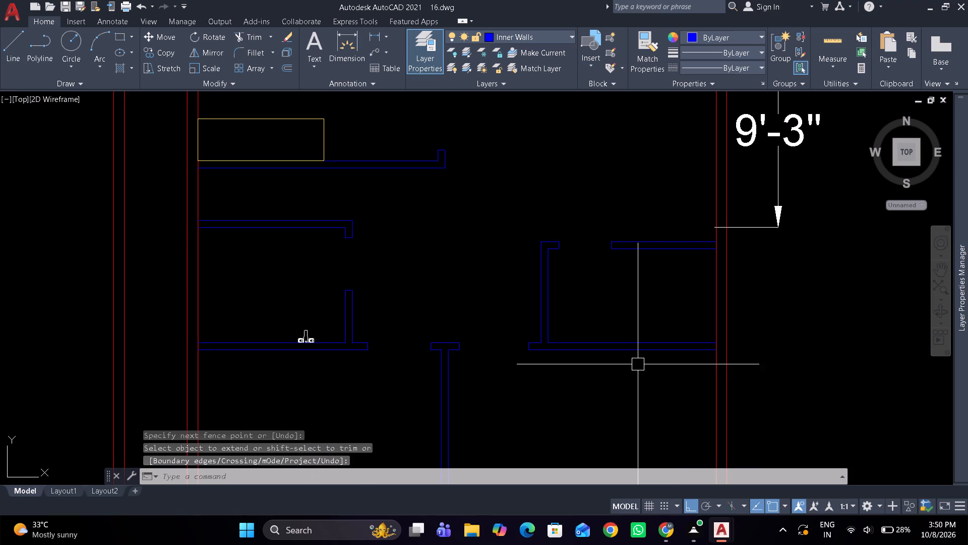
scroll(572, 309, "down", 1)
middle_click_drag(569, 305, 569, 434)
scroll(621, 278, "up", 2)
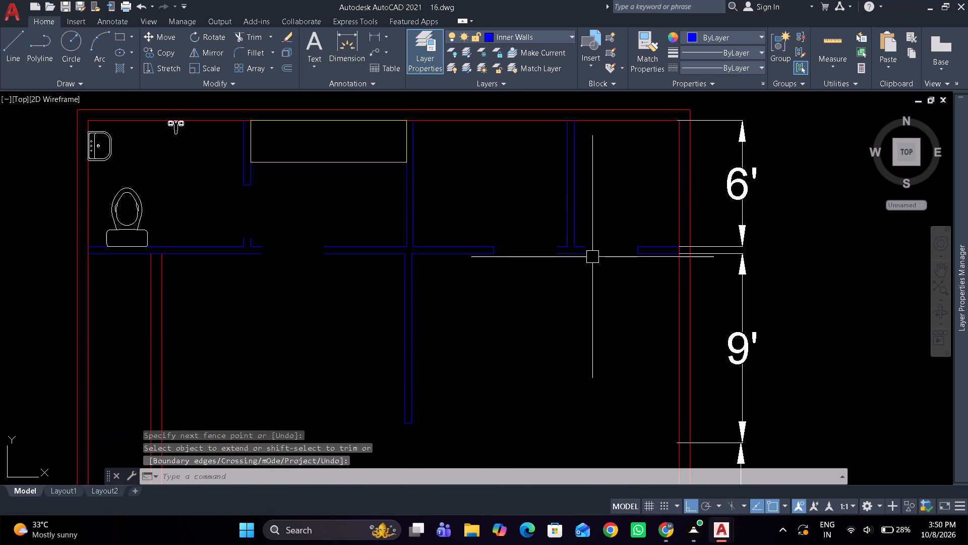
scroll(567, 247, "up", 4)
type("l")
key("space")
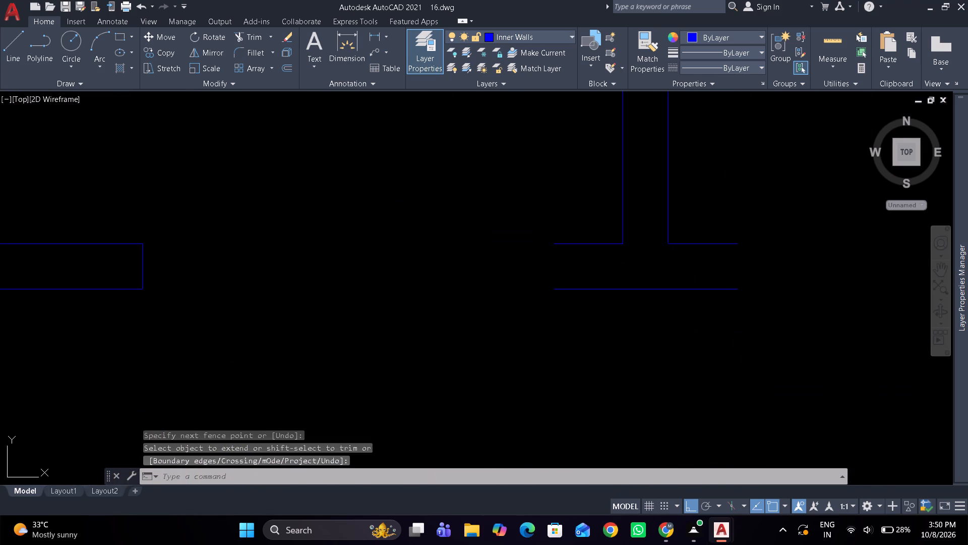
left_click(551, 248)
left_click(548, 292)
key("space")
key("space")
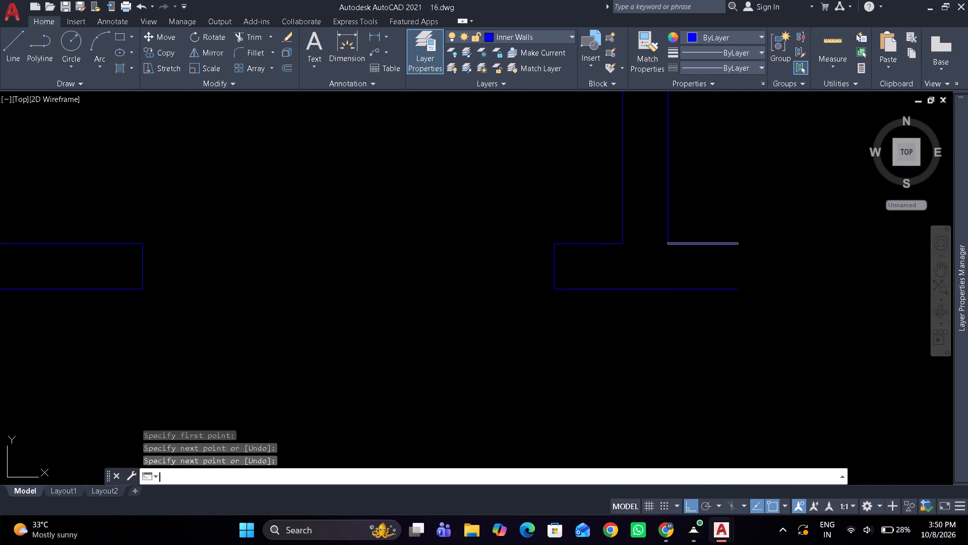
left_click(737, 242)
left_click(736, 296)
key("space")
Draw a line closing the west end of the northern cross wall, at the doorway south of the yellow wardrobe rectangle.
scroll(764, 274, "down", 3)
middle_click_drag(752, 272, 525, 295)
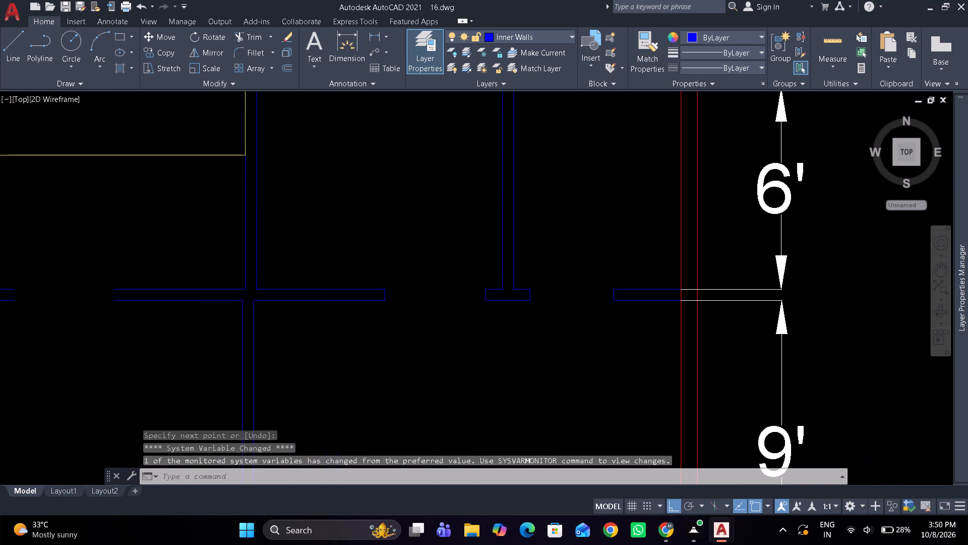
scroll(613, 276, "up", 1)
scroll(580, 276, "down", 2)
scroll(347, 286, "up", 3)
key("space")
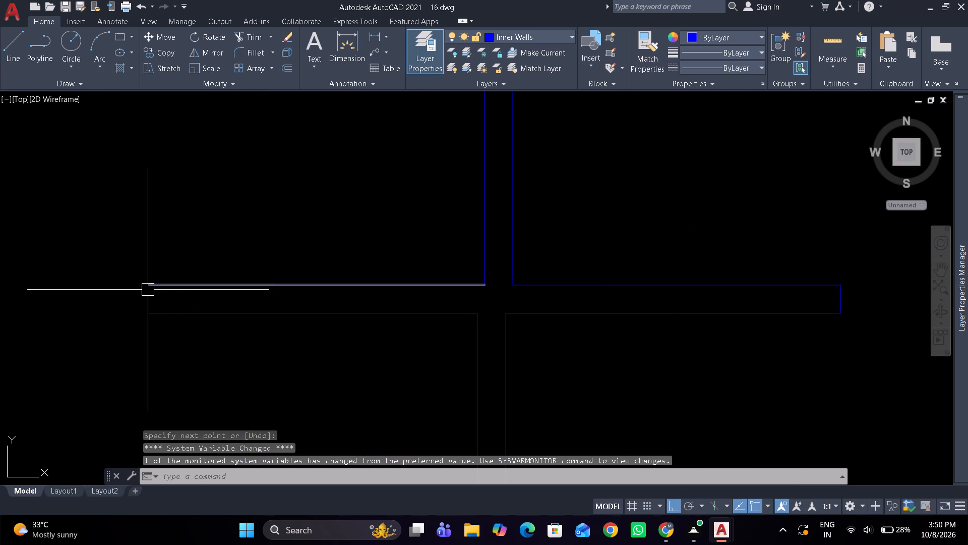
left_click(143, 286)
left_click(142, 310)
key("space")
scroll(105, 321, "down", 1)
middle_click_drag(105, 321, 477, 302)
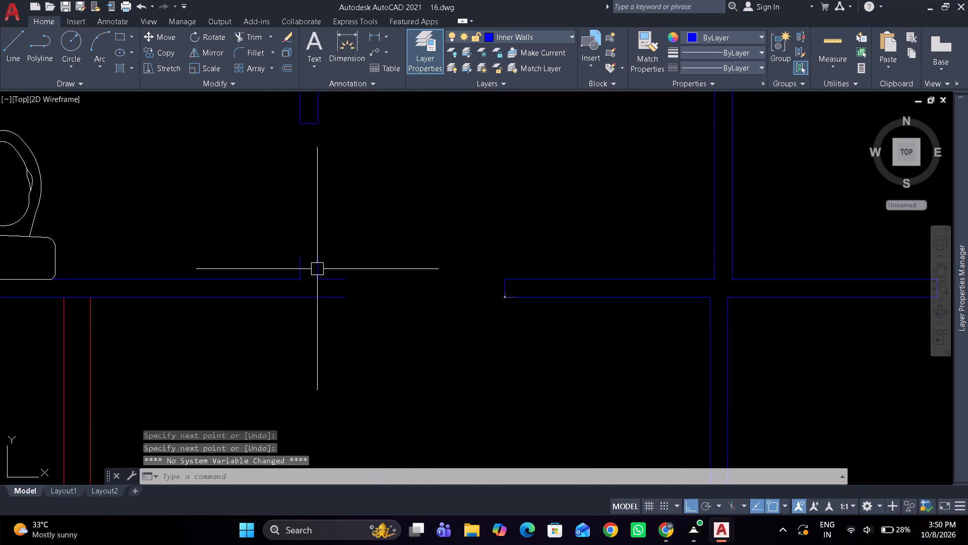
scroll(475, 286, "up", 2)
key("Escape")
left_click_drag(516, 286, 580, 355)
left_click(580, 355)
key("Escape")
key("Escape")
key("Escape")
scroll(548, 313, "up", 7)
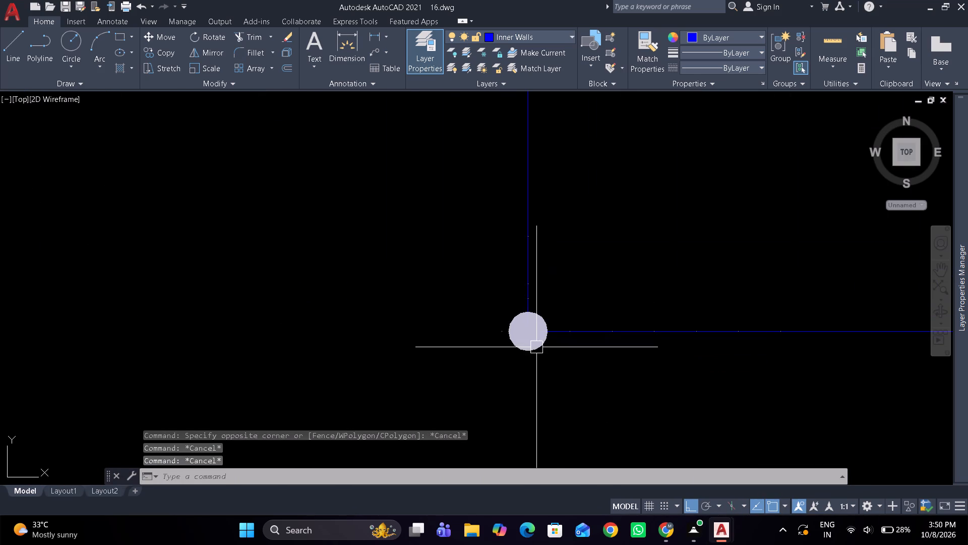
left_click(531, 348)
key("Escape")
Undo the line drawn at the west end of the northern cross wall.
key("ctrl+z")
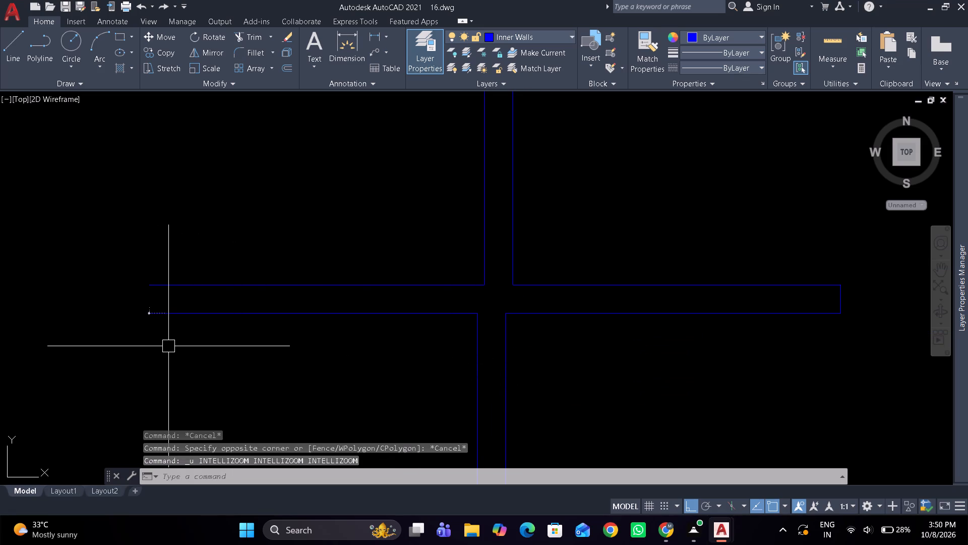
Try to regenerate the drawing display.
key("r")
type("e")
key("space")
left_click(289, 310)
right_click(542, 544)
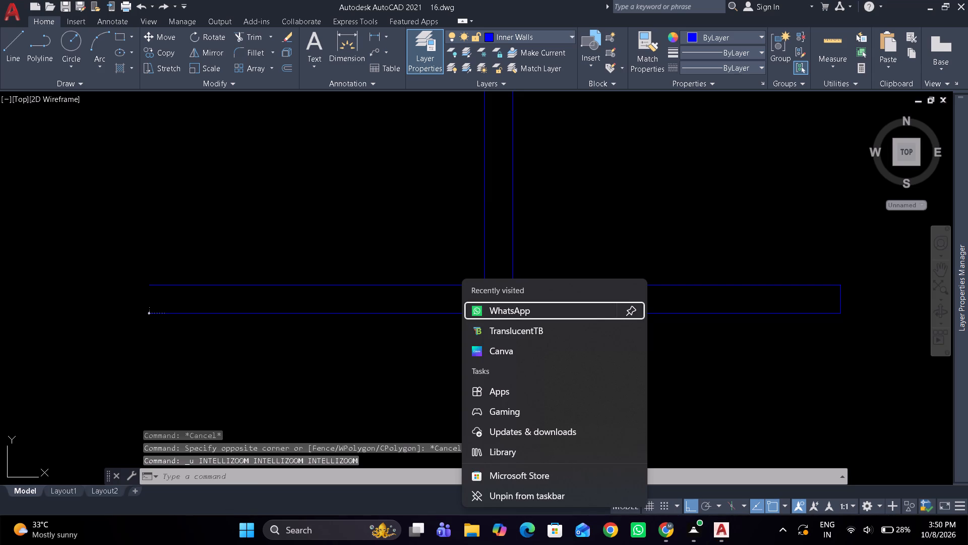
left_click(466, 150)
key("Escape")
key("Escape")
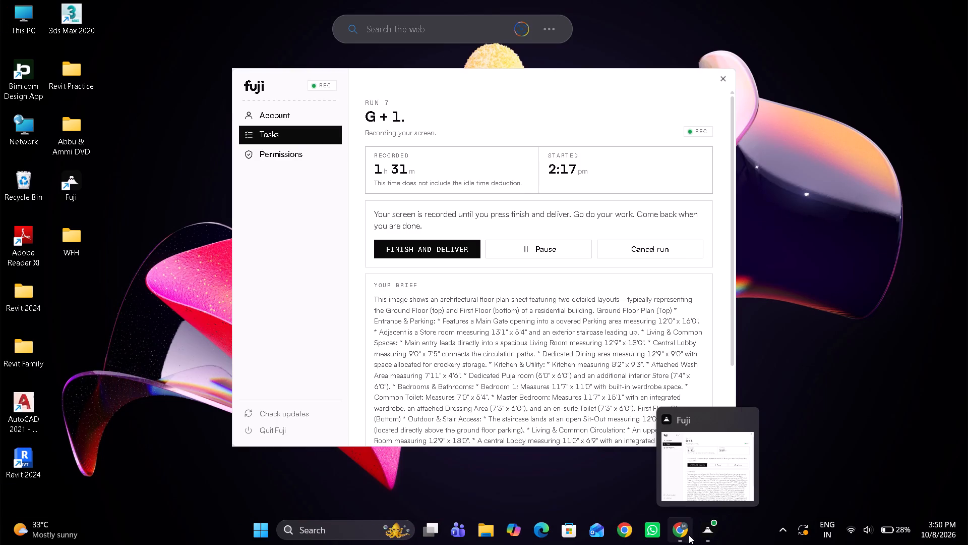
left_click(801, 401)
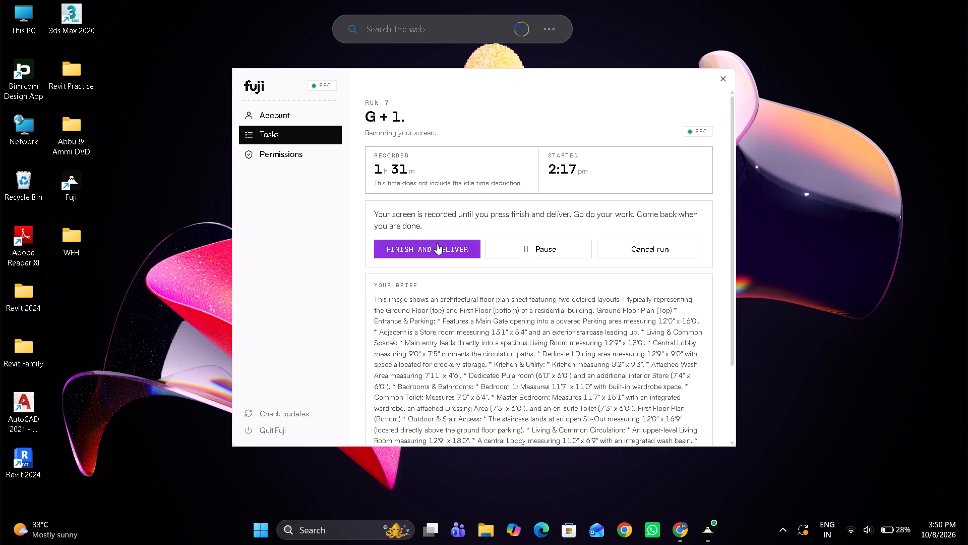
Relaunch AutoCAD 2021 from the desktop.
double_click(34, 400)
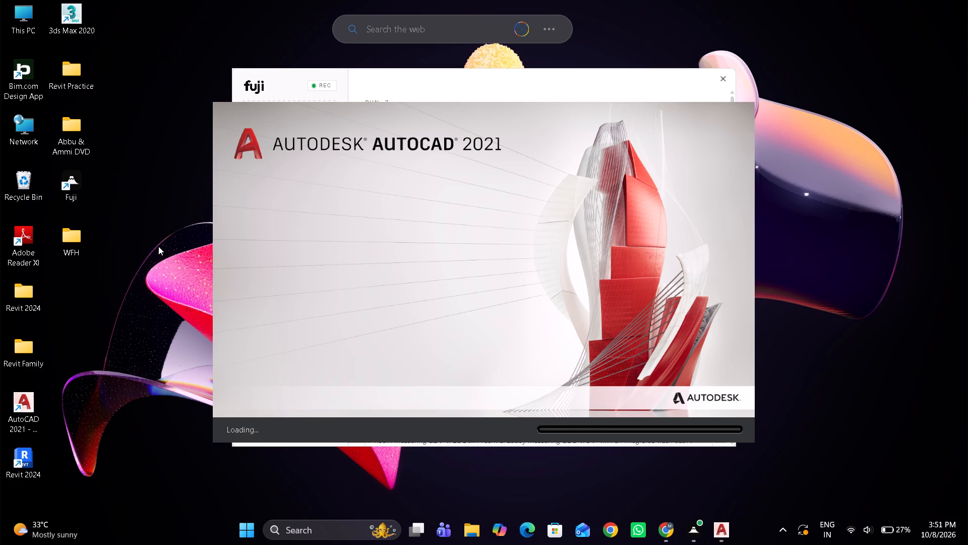
Open the WFH folder from the desktop.
double_click(80, 227)
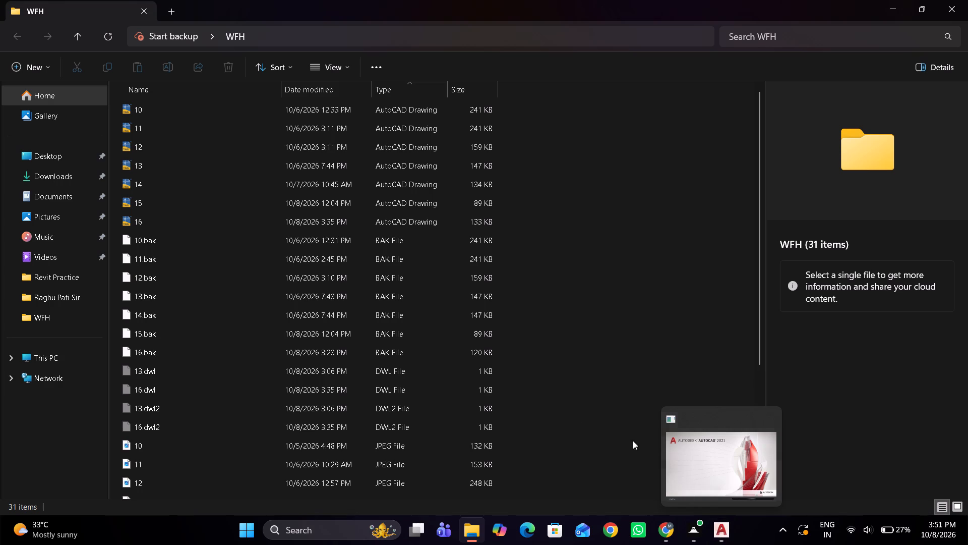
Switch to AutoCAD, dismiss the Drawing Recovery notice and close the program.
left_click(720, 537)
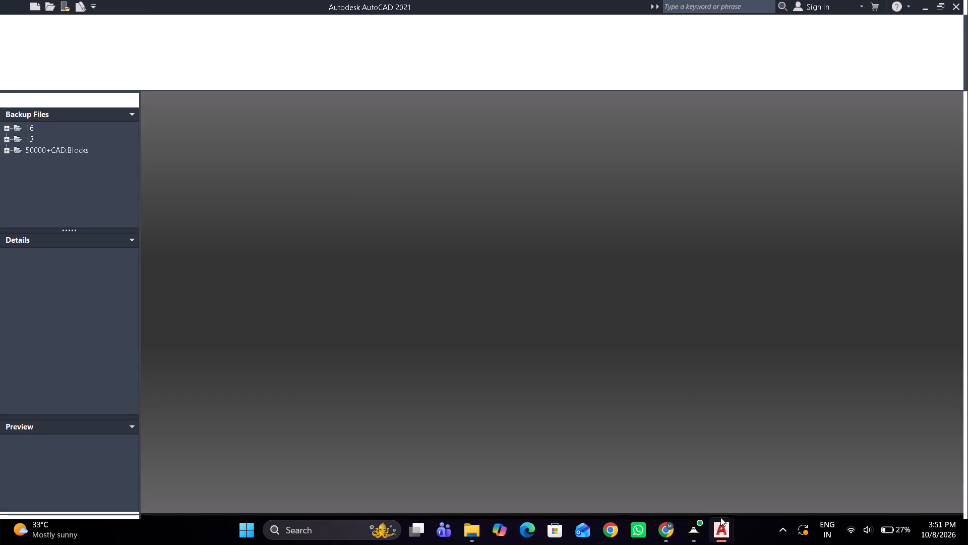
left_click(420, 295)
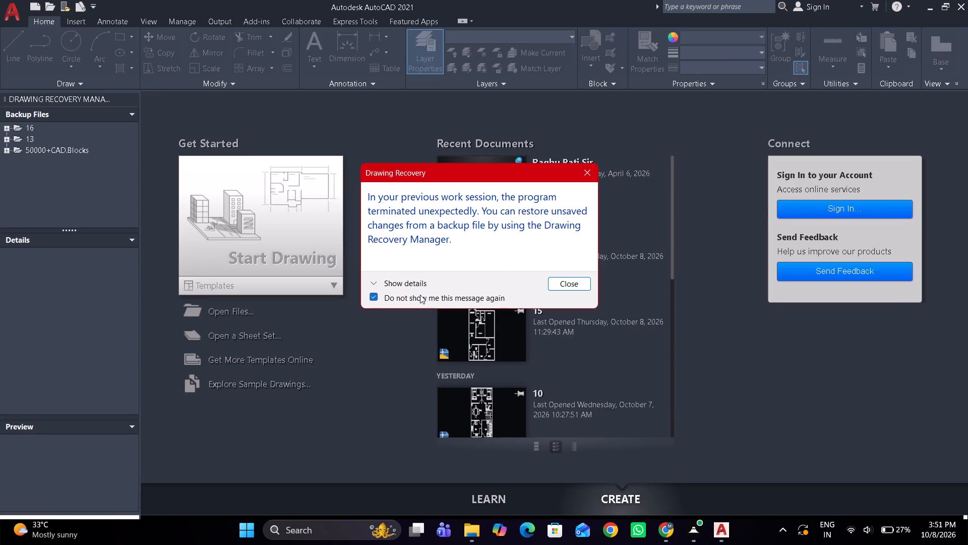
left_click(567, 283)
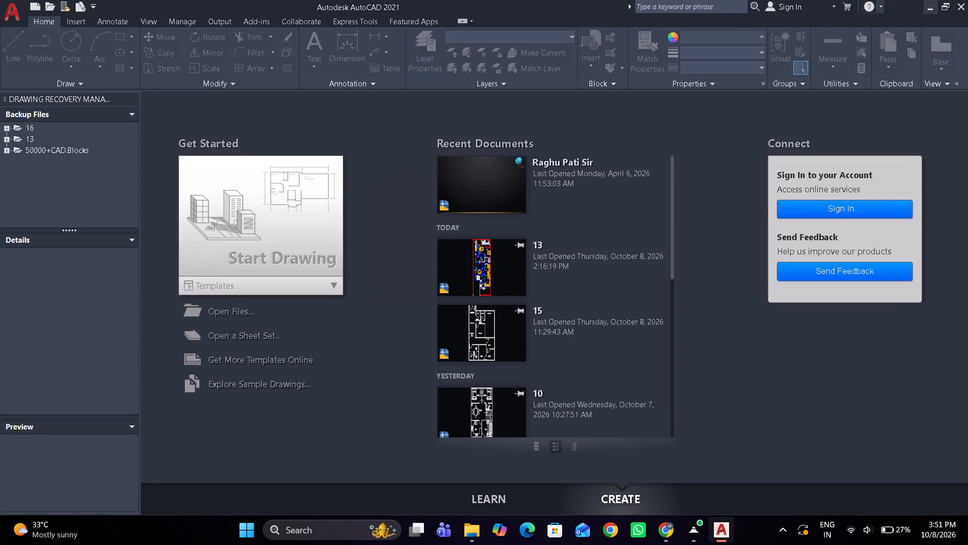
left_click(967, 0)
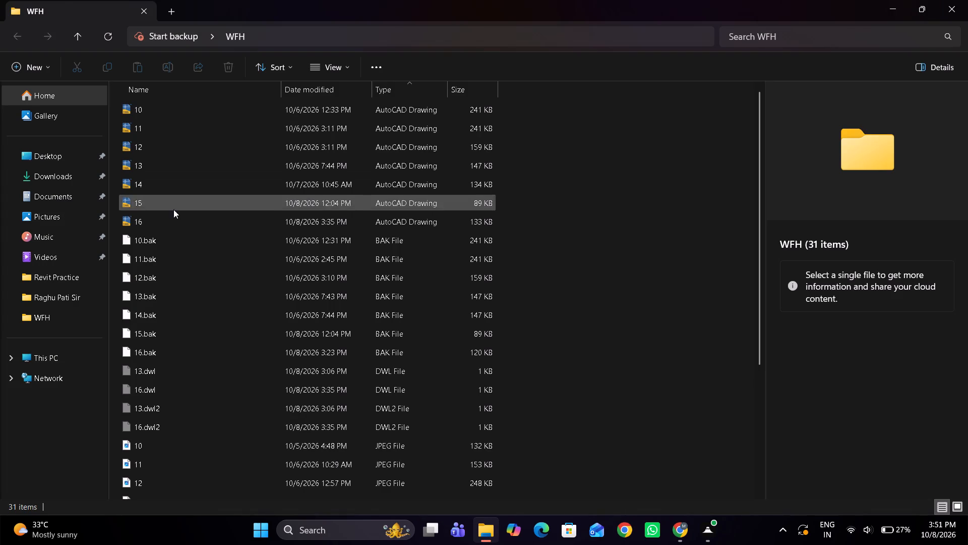
Open drawing 16 from the WFH folder.
double_click(167, 219)
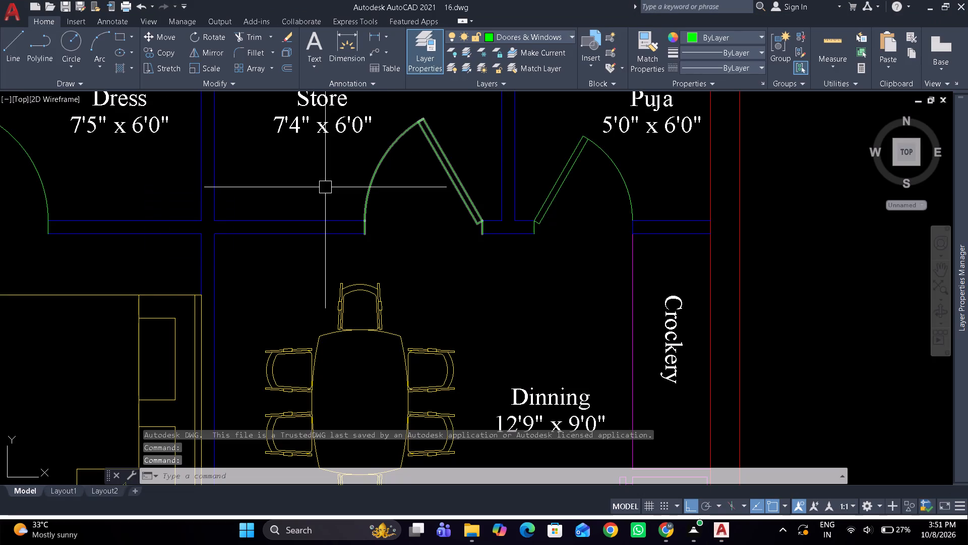
Look over the whole reopened floor plan to check its rooms, walls, openings and furniture.
scroll(271, 206, "down", 4)
middle_click_drag(283, 209, 346, 172)
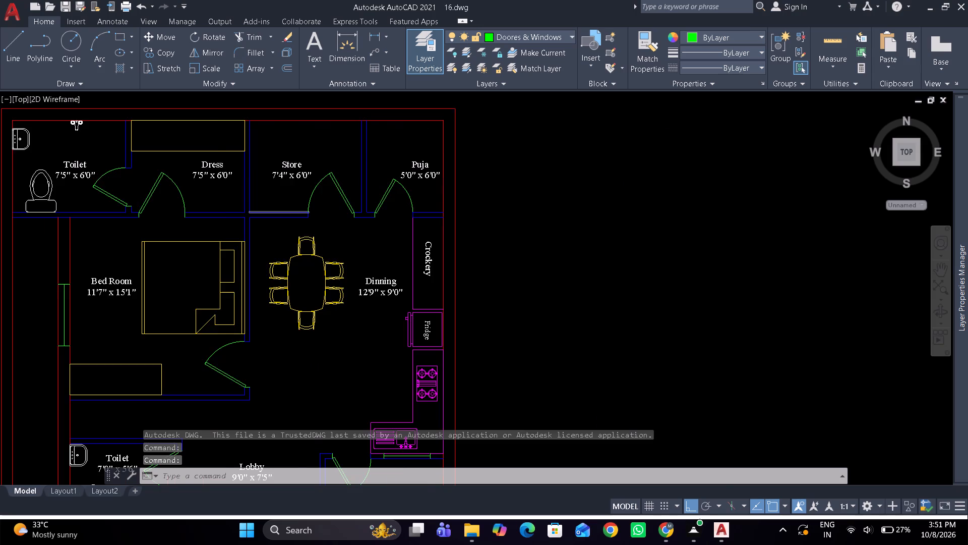
middle_click(336, 246)
middle_click(336, 246)
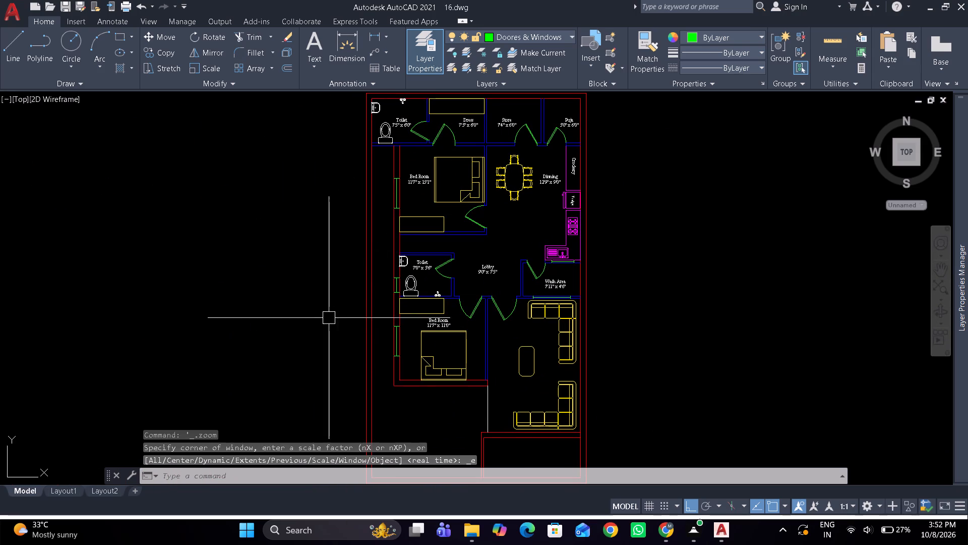
scroll(313, 307, "down", 1)
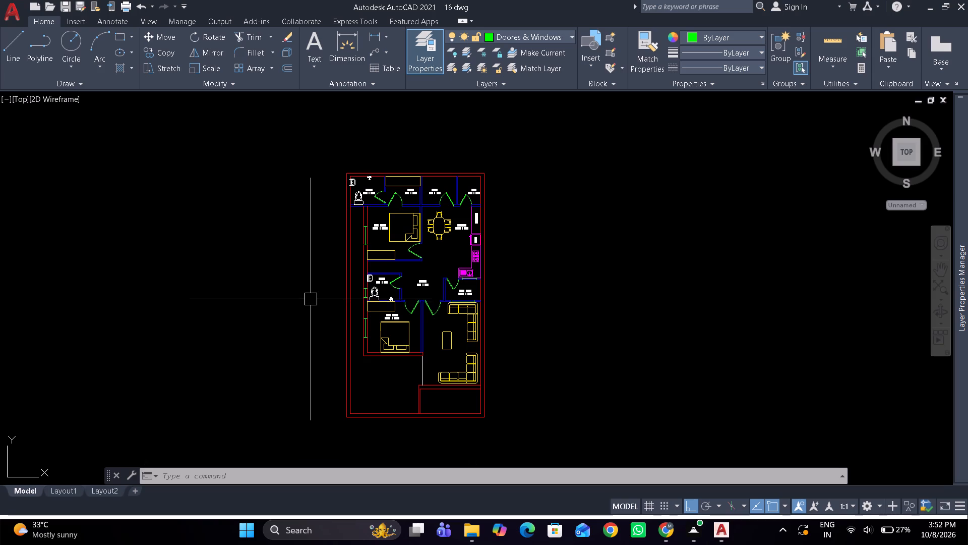
middle_click_drag(386, 265, 379, 279)
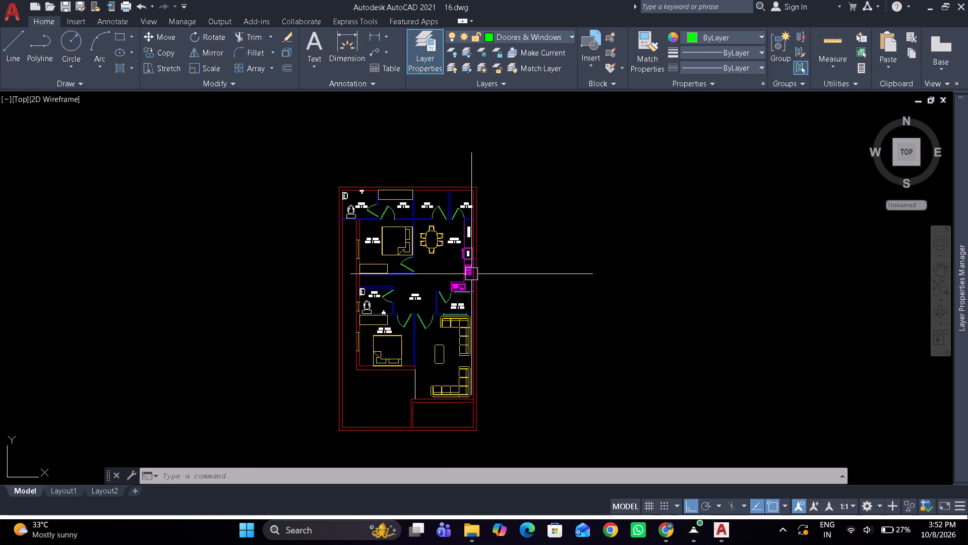
middle_click_drag(600, 280, 624, 249)
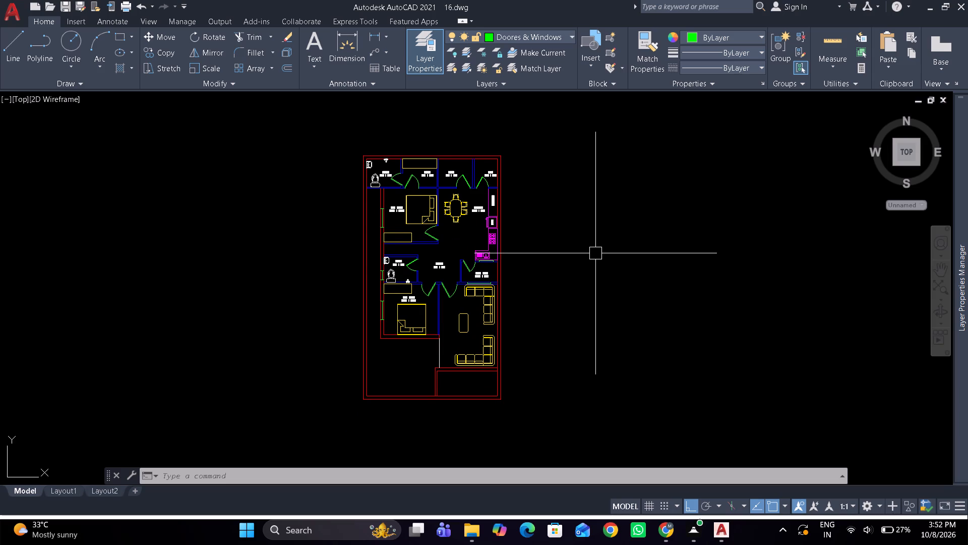
middle_click_drag(595, 253, 563, 229)
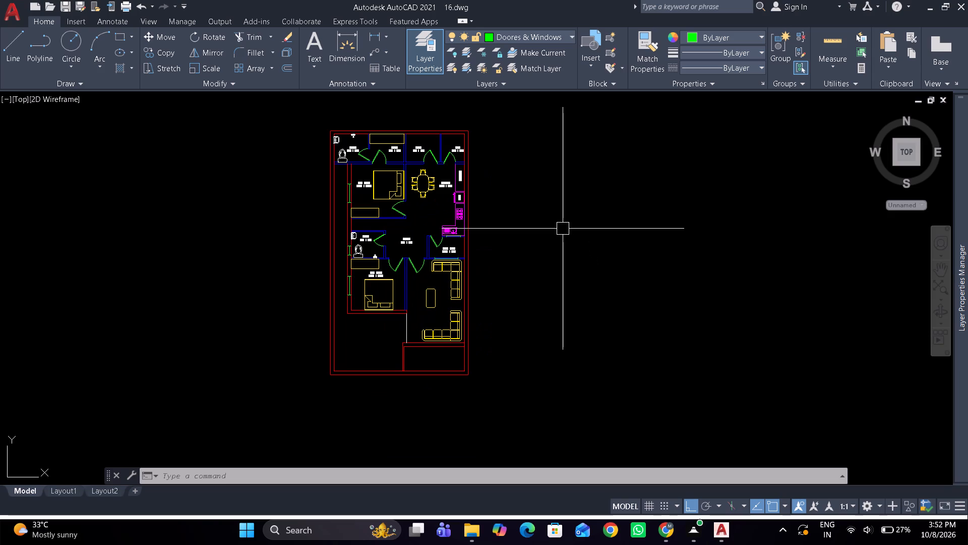
middle_click(563, 229)
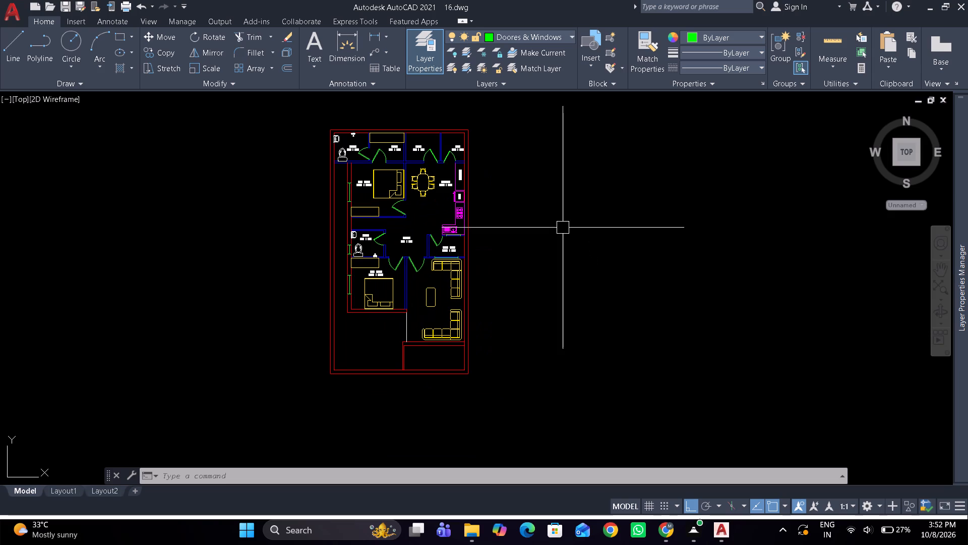
middle_click_drag(593, 232, 602, 236)
middle_click(602, 236)
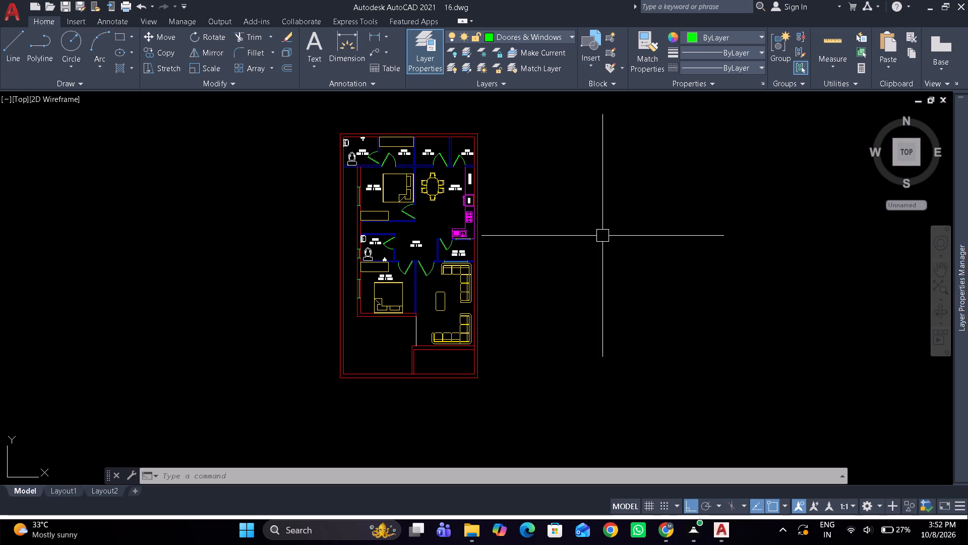
middle_click(602, 236)
middle_click(602, 236)
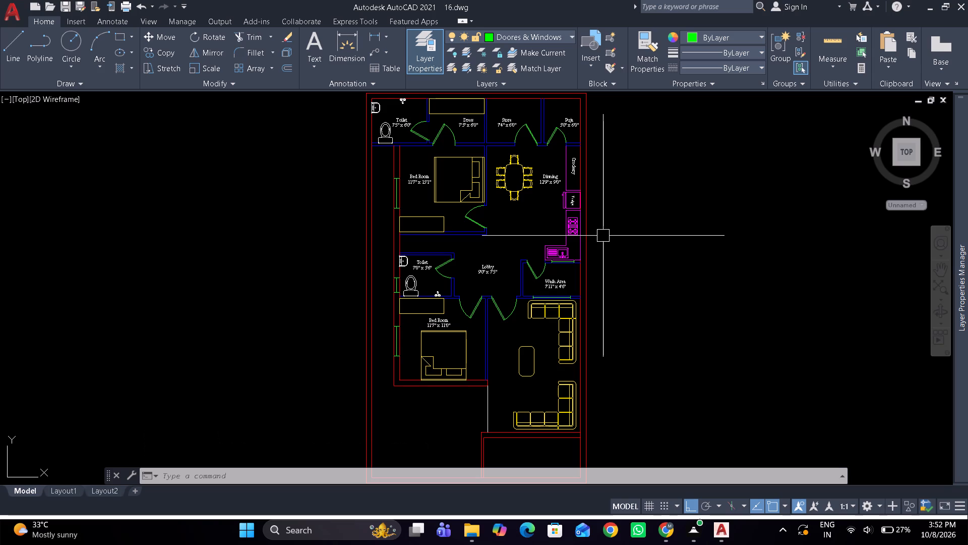
Select the lower L-shaped sofa block in the living area and all similar blocks with Select Similar.
scroll(615, 204, "down", 1)
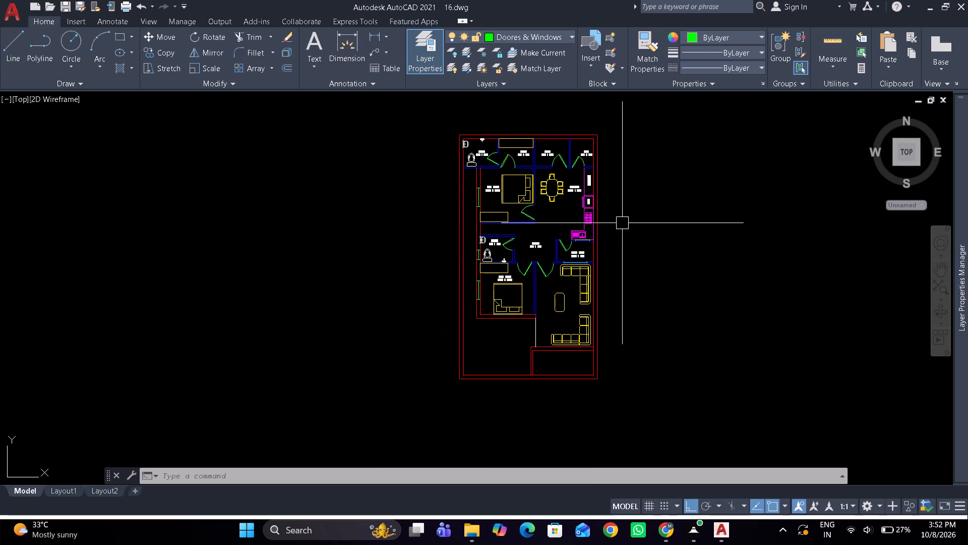
middle_click_drag(642, 302, 596, 299)
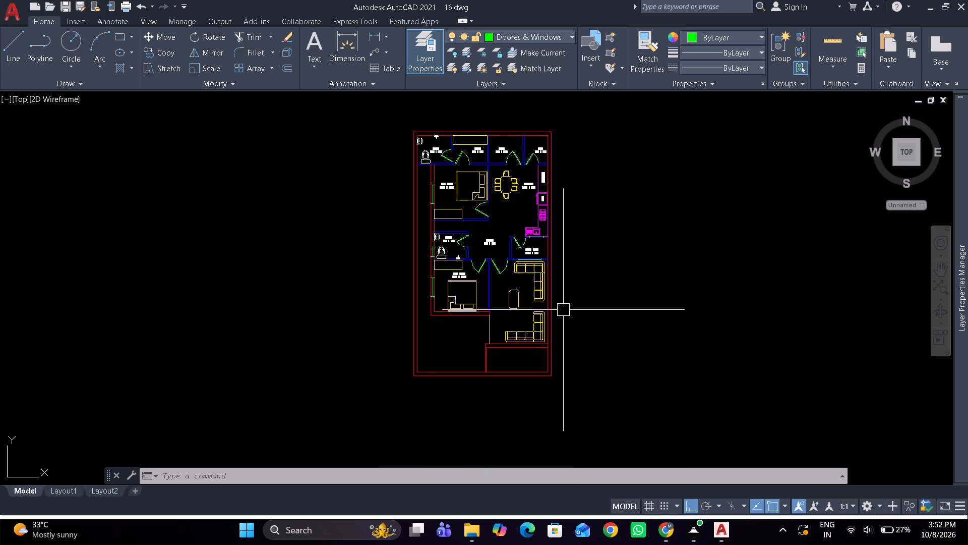
left_click(542, 322)
right_click(323, 272)
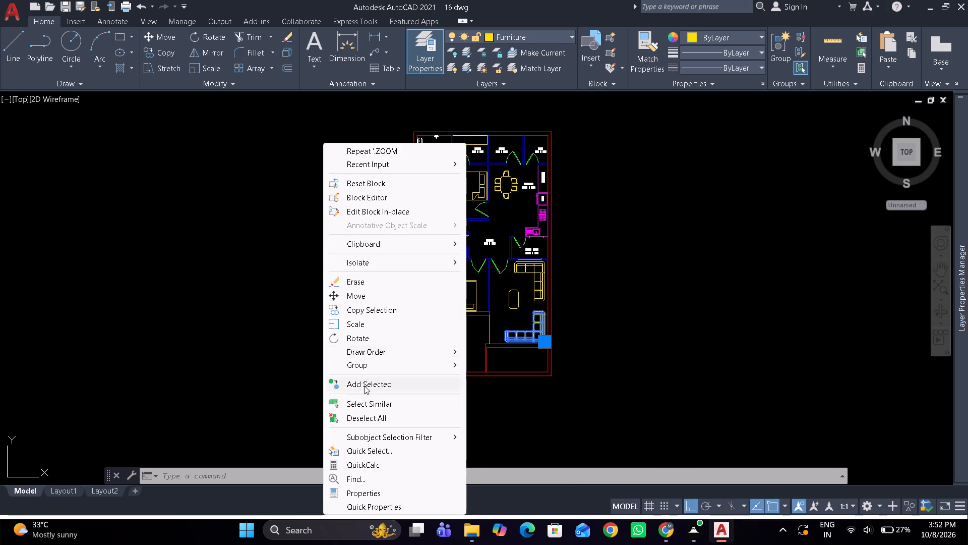
left_click(364, 406)
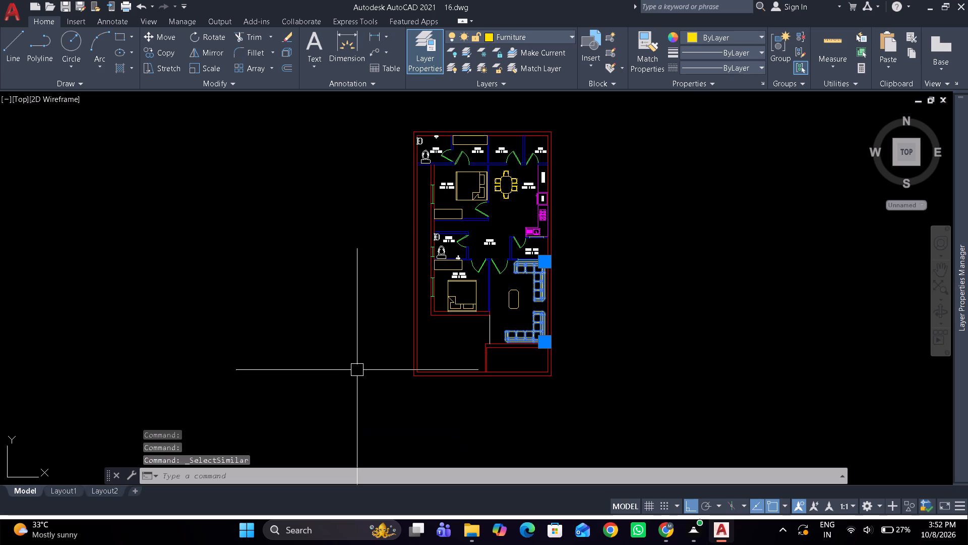